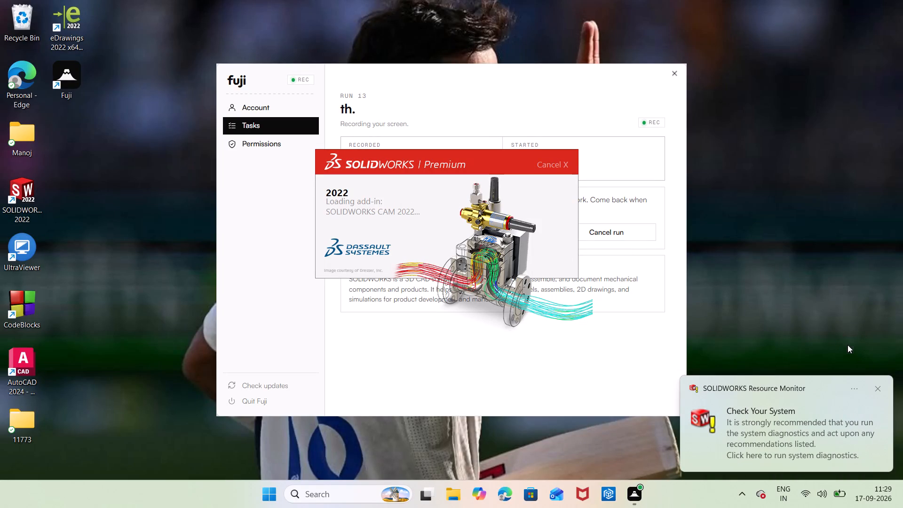
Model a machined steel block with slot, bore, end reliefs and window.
Dismiss the system diagnostics notification and create a new part document.
left_click(877, 386)
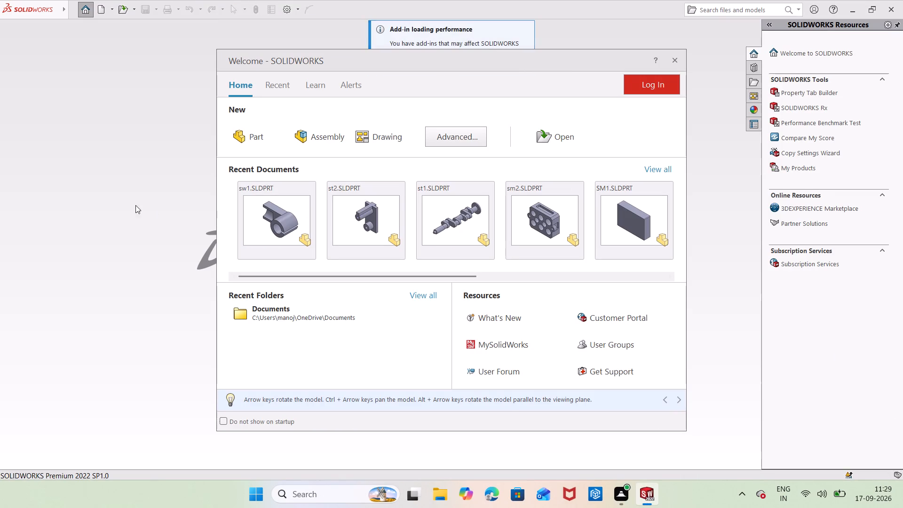
left_click(259, 137)
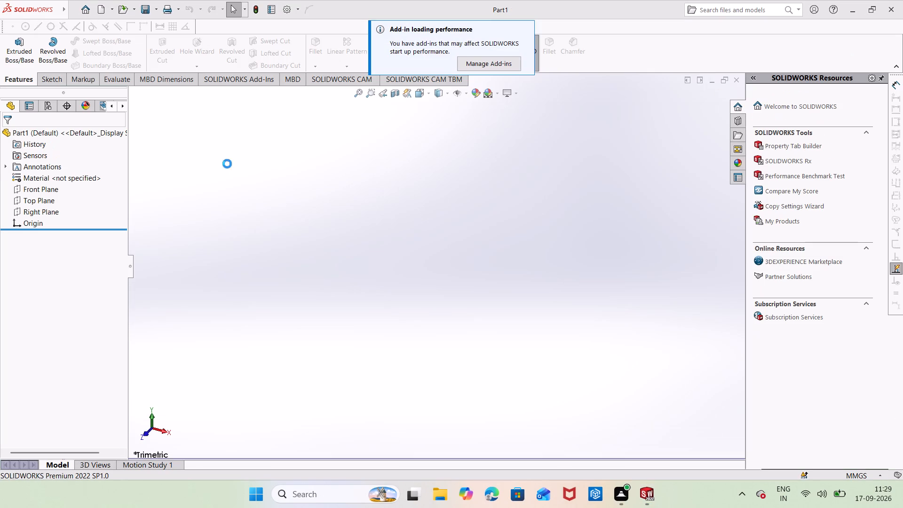
Sketch a center rectangle about 203 by 105 mm on the Front Plane, centred on the origin.
right_click(46, 187)
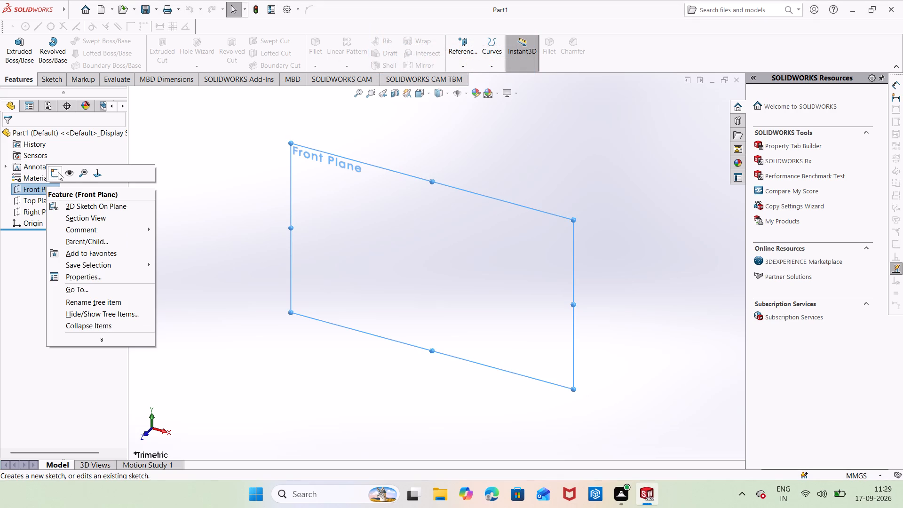
left_click(58, 172)
left_click(251, 142)
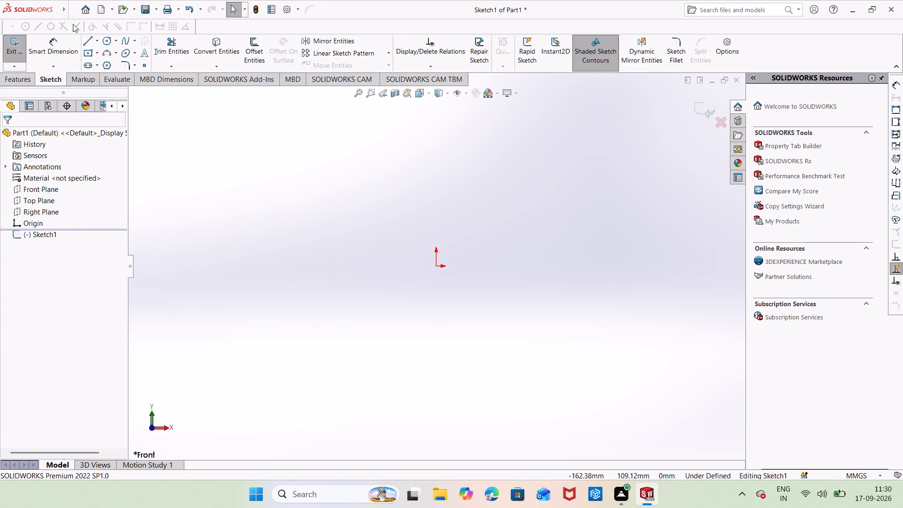
left_click(87, 50)
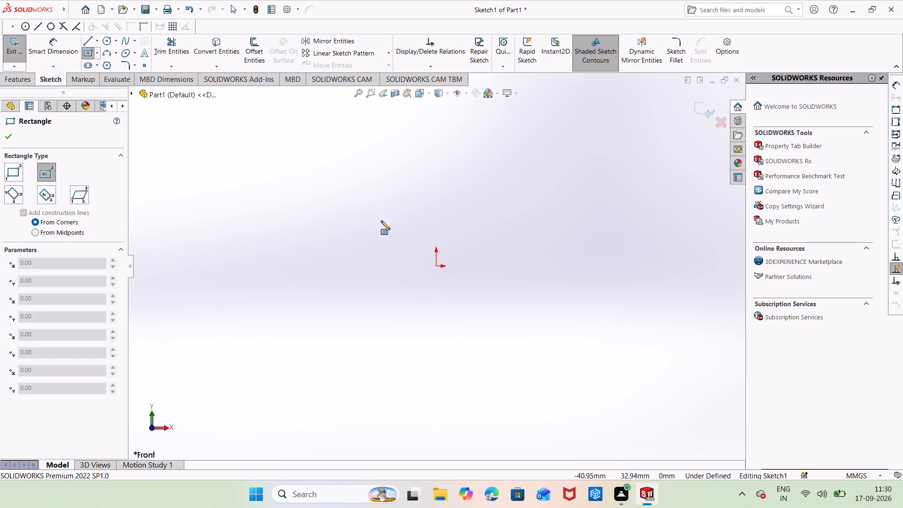
left_click(435, 268)
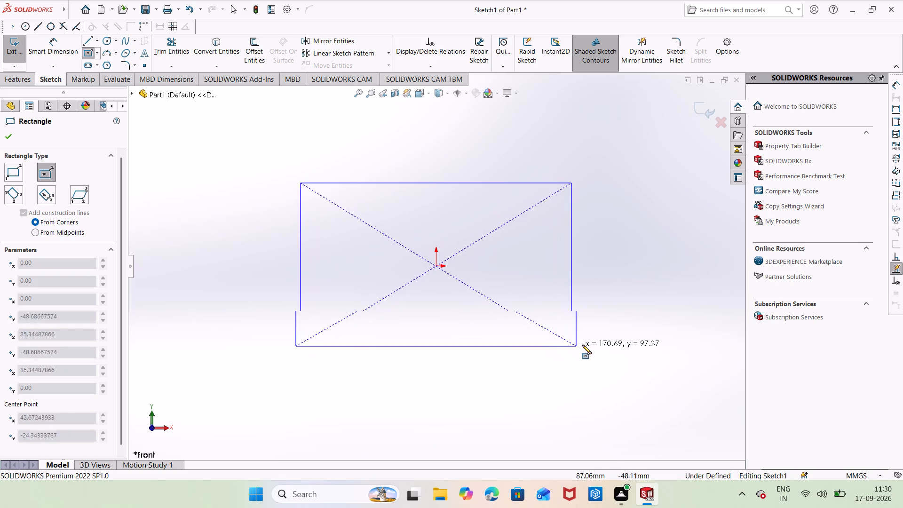
left_click(602, 352)
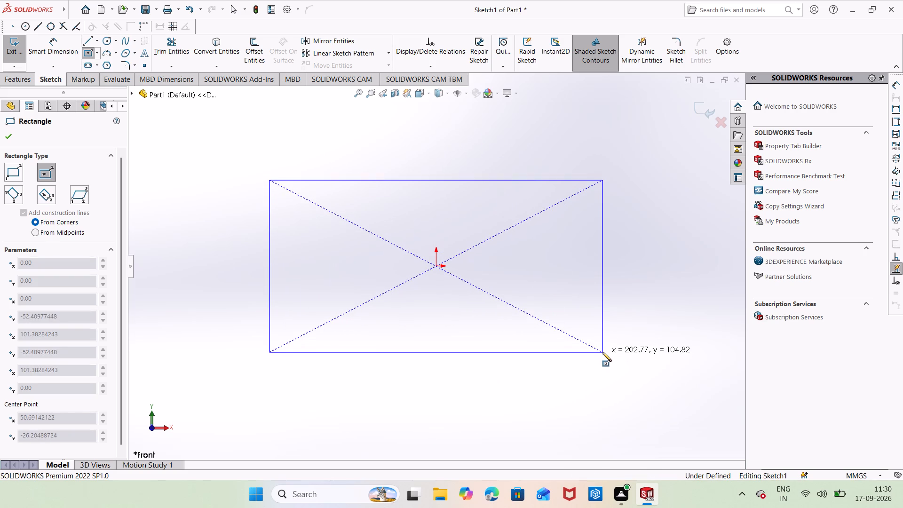
key("Escape")
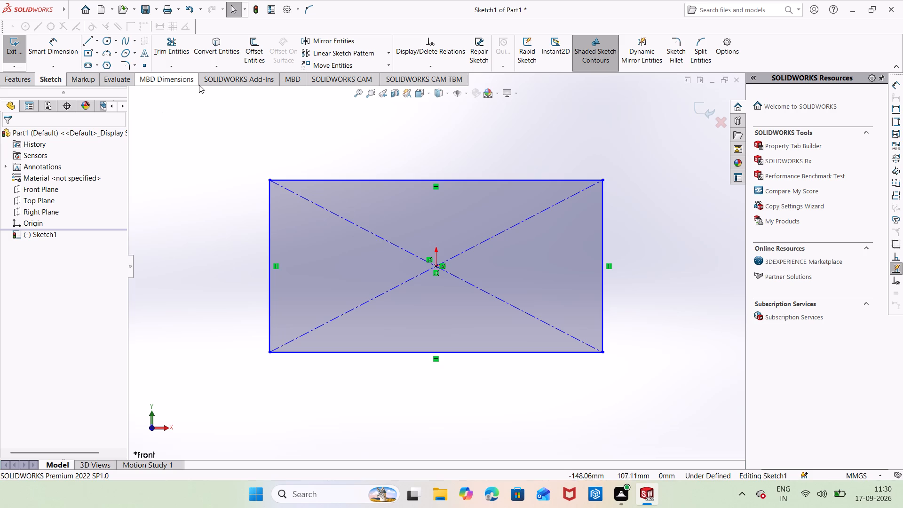
Dimension the rectangle's top edge and set its length to 200 mm.
right_click_drag(246, 196, 285, 137)
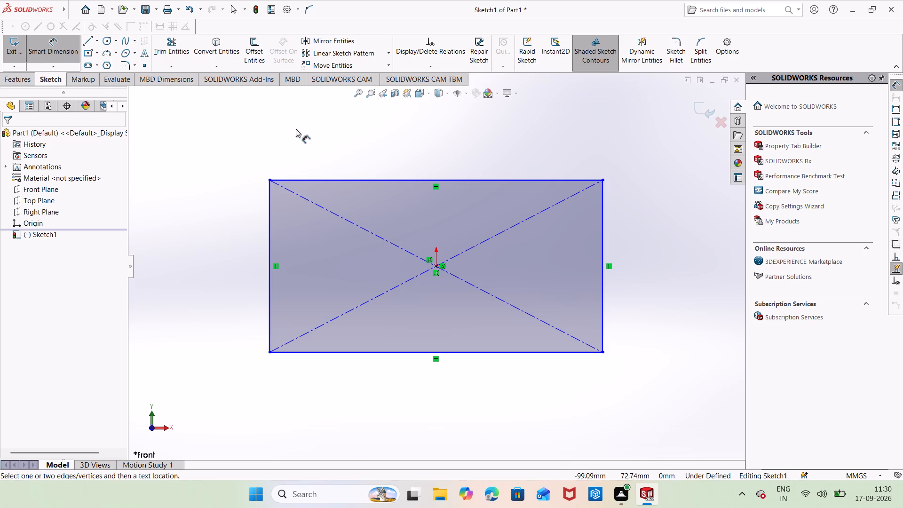
left_click(344, 177)
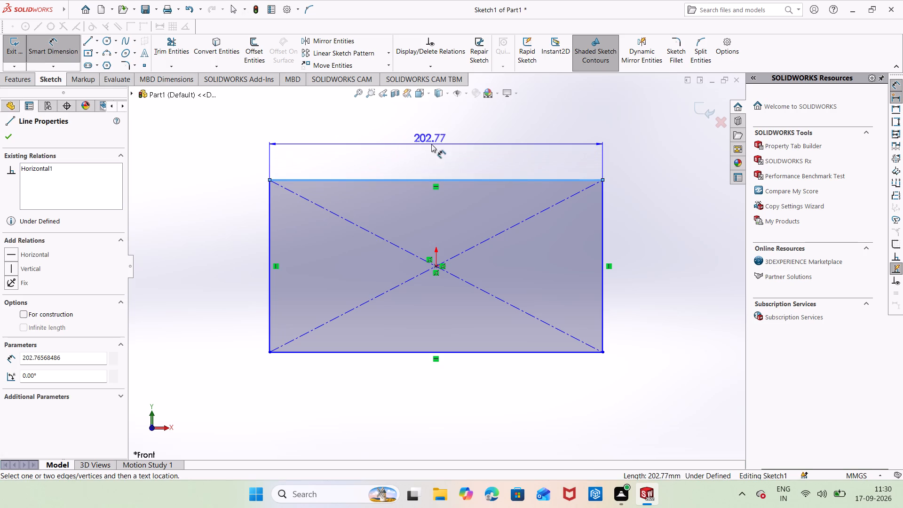
left_click(447, 144)
key("BackSpace")
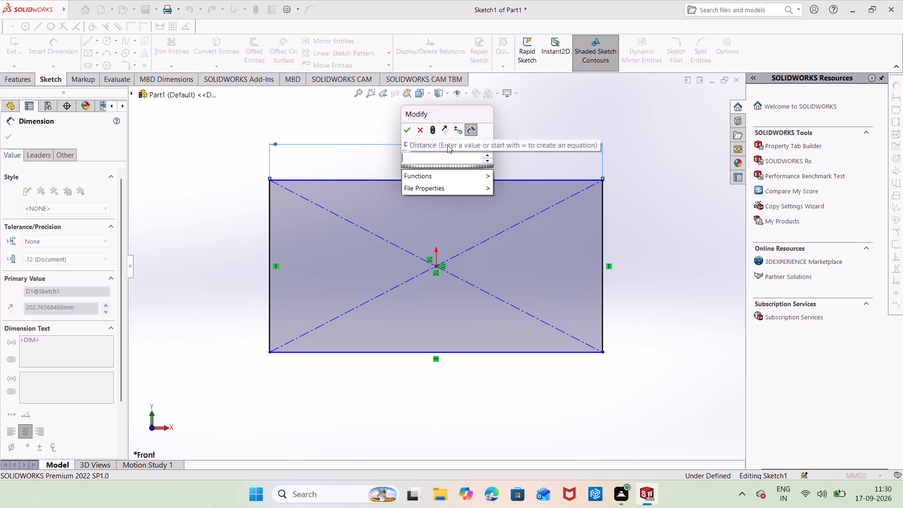
key("2")
type("00")
key("Return")
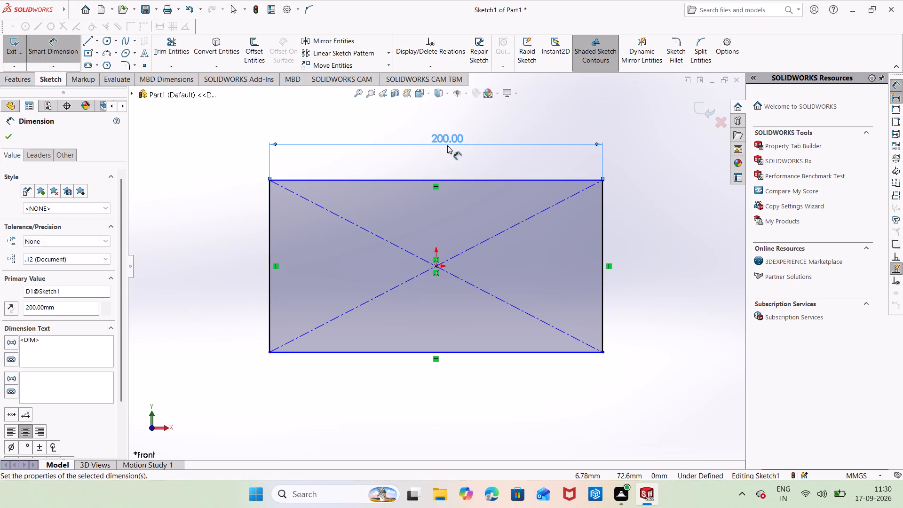
left_click(351, 169)
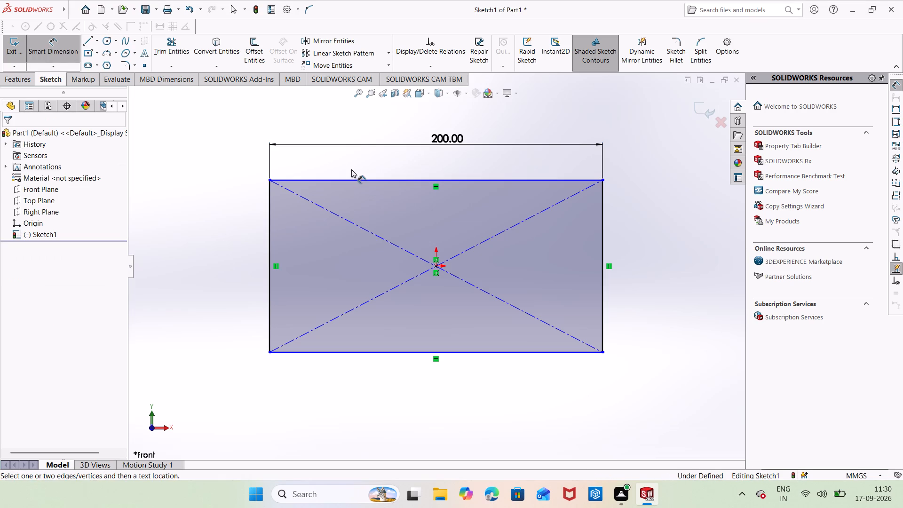
Dimension the rectangle's vertical side edge and set its height to 100 mm.
left_click(269, 252)
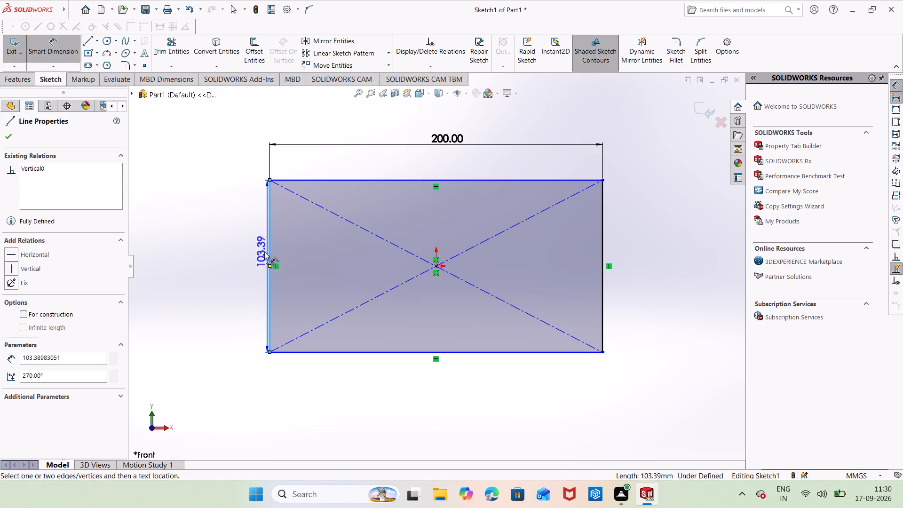
left_click(222, 271)
key("BackSpace")
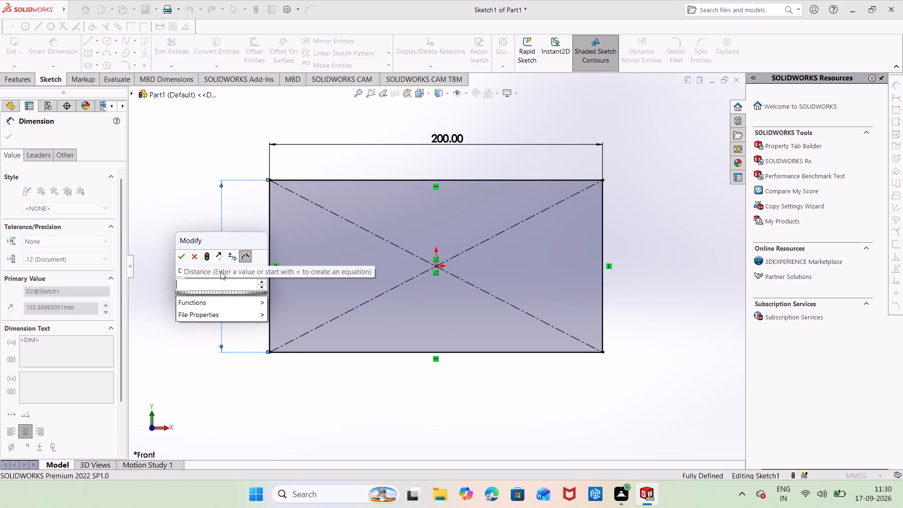
type("100")
key("Return")
scroll(227, 239, "up", 1)
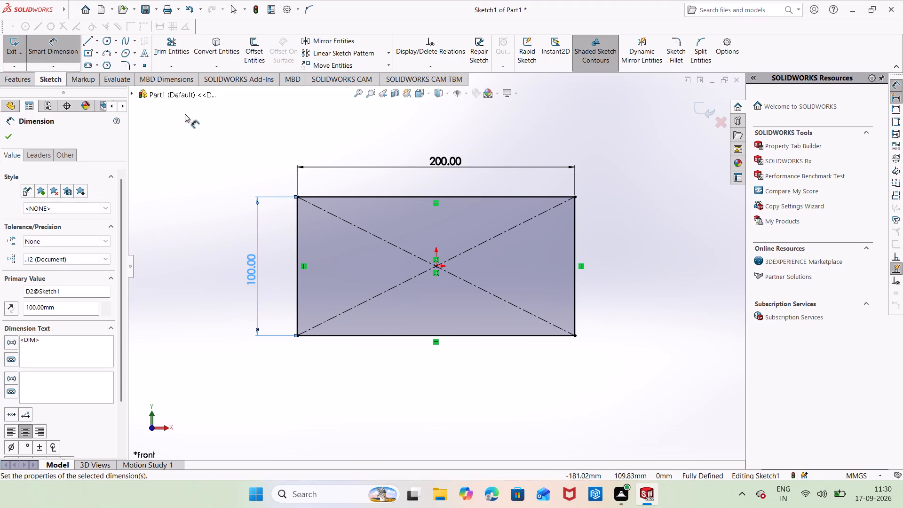
left_click_drag(150, 176, 147, 163)
Extrude the rectangle as a blind boss with a depth of 50 mm.
left_click(27, 77)
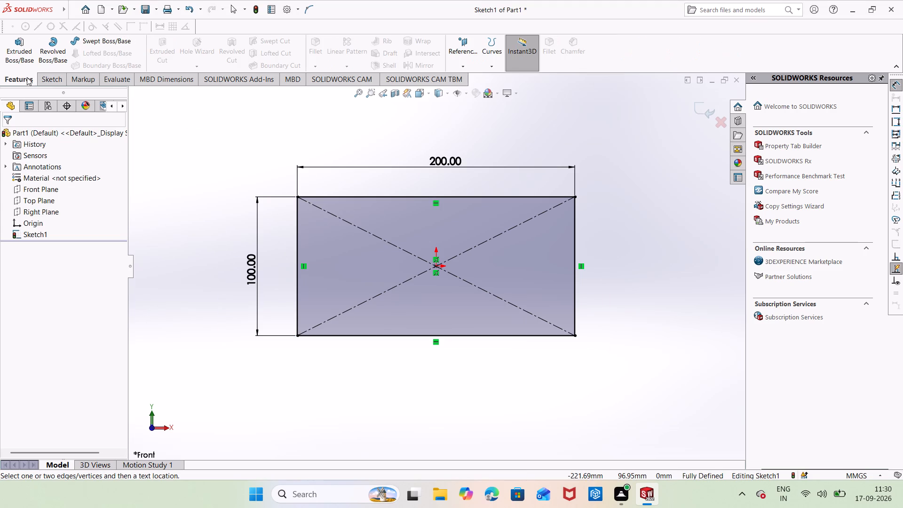
left_click(21, 48)
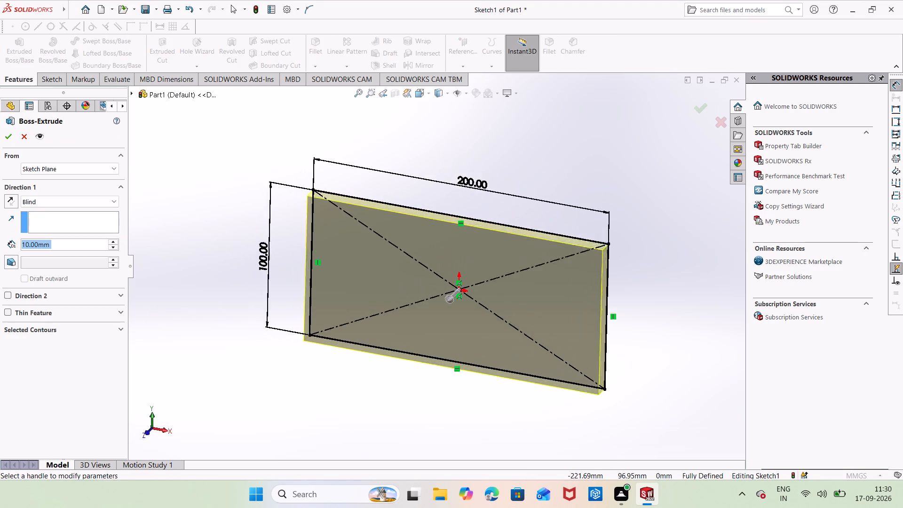
middle_click(264, 221)
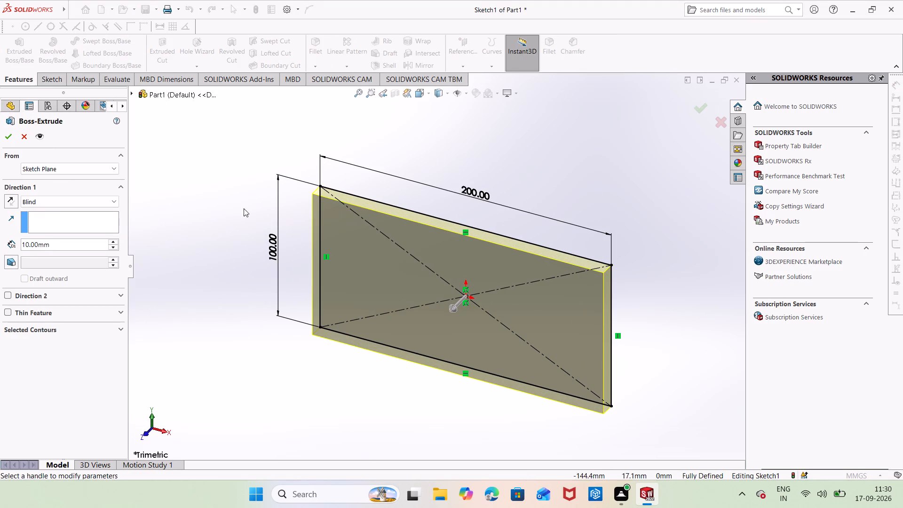
middle_click_drag(263, 218, 307, 256)
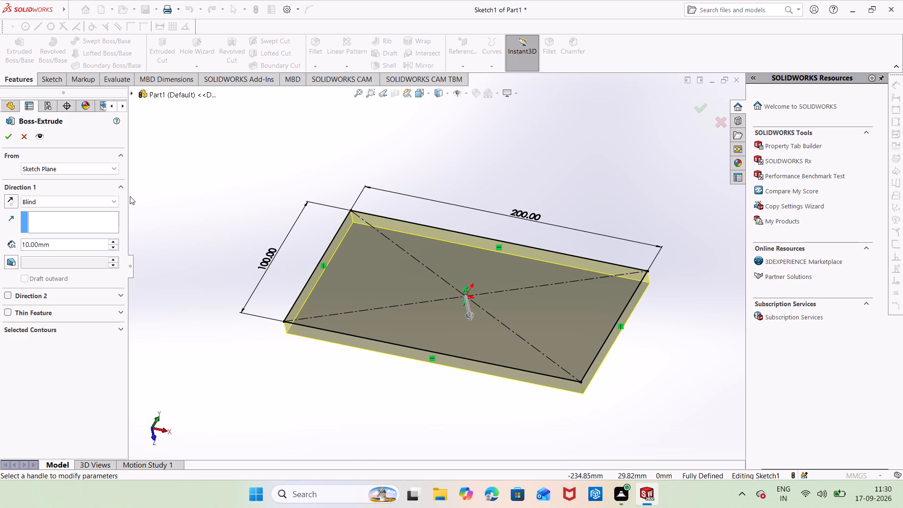
left_click(79, 241)
key("BackSpace")
key("BackSpace")
key("BackSpace")
key("BackSpace")
key("BackSpace")
key("BackSpace")
key("BackSpace")
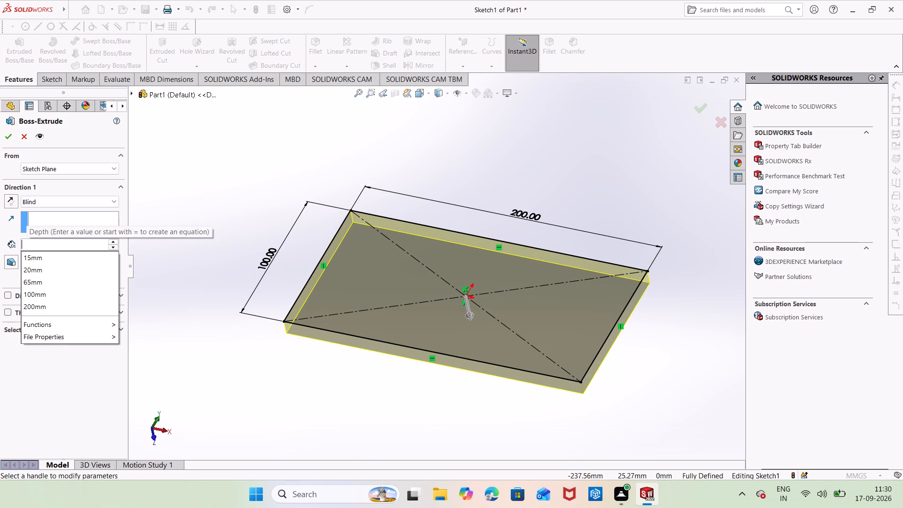
type("1000")
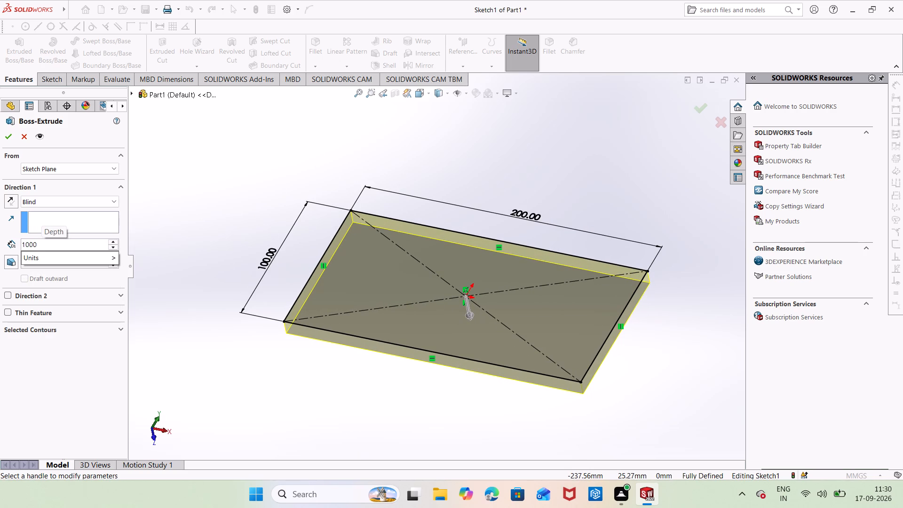
key("BackSpace")
key("BackSpace")
key("BackSpace")
key("BackSpace")
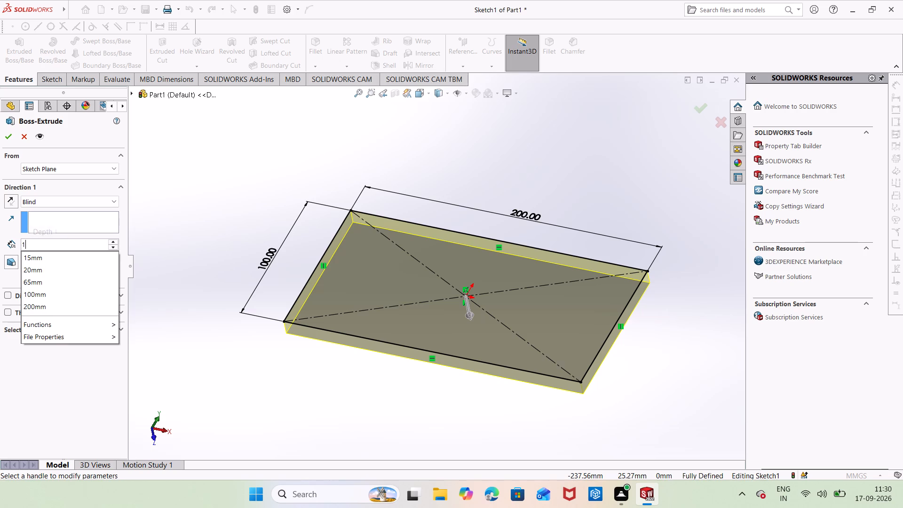
type("50")
key("Return")
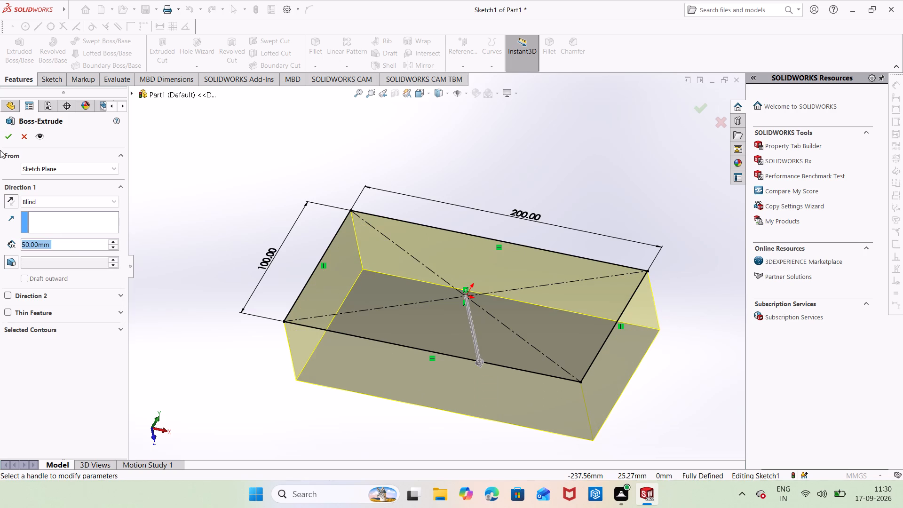
left_click(10, 137)
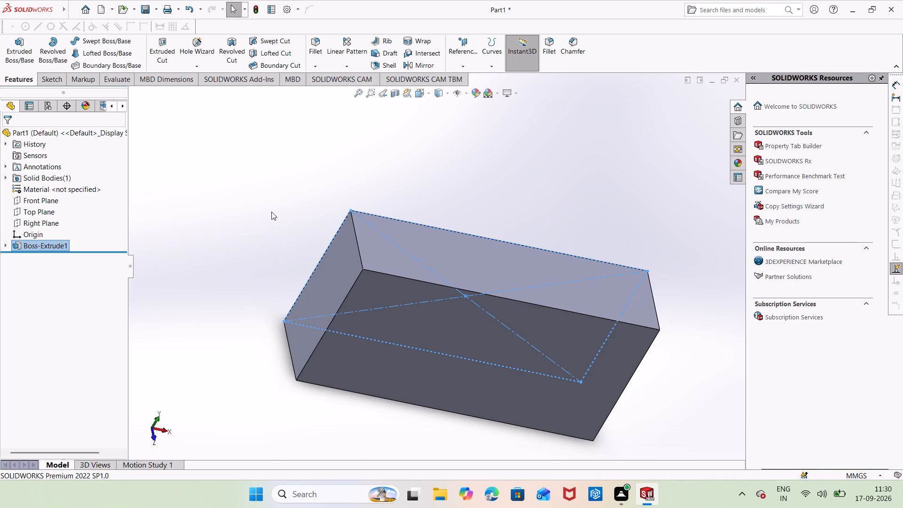
left_click(271, 212)
Start a new sketch on the block's large front face.
scroll(199, 210, "up", 1)
middle_click_drag(355, 289, 387, 308)
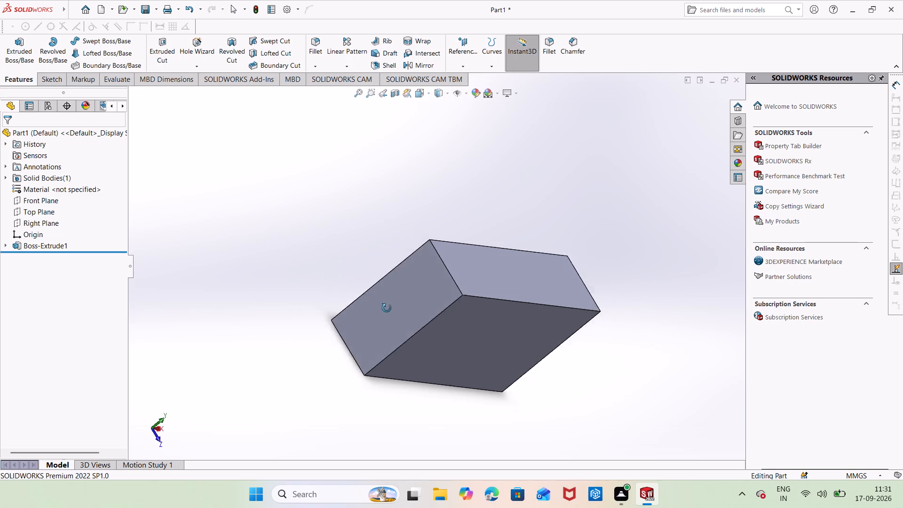
middle_click_drag(387, 308, 316, 268)
right_click(394, 331)
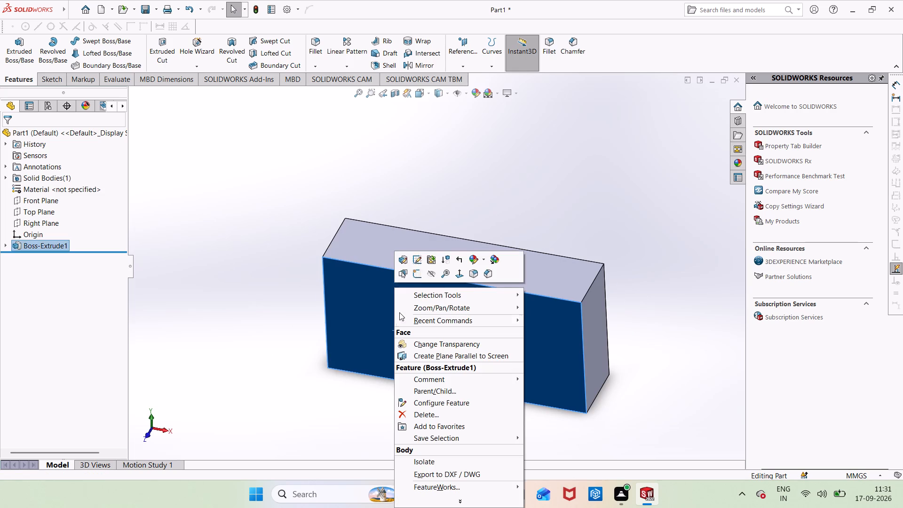
left_click(417, 270)
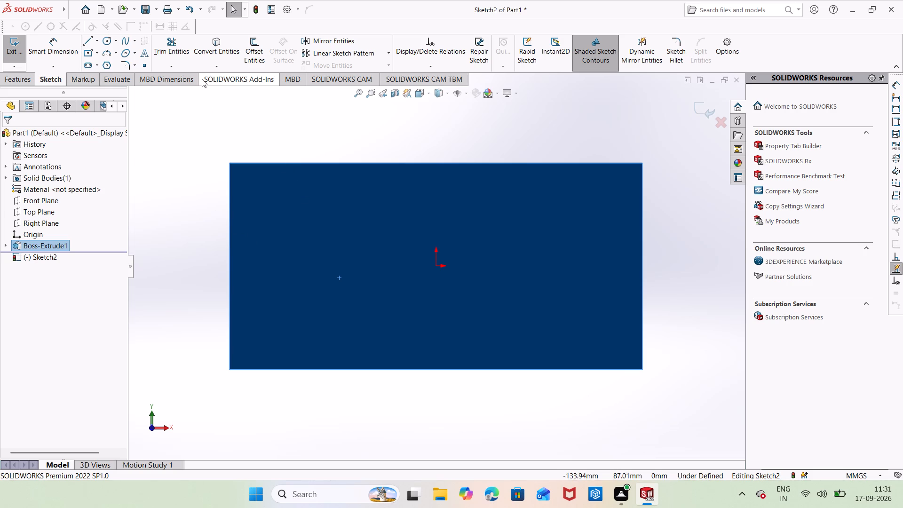
left_click(216, 126)
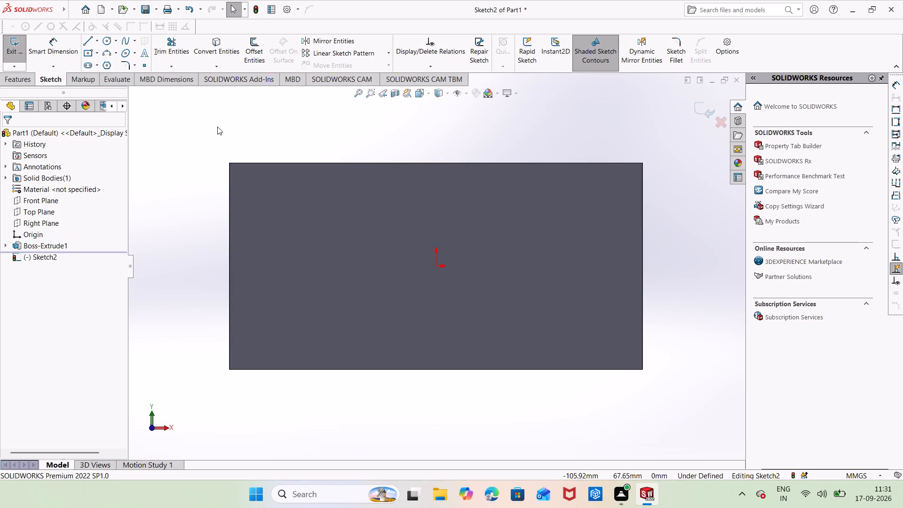
left_click(217, 127)
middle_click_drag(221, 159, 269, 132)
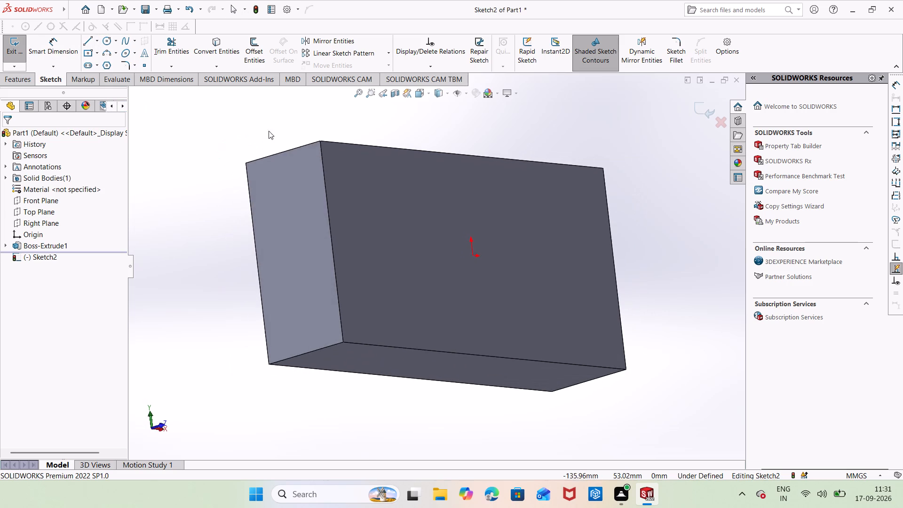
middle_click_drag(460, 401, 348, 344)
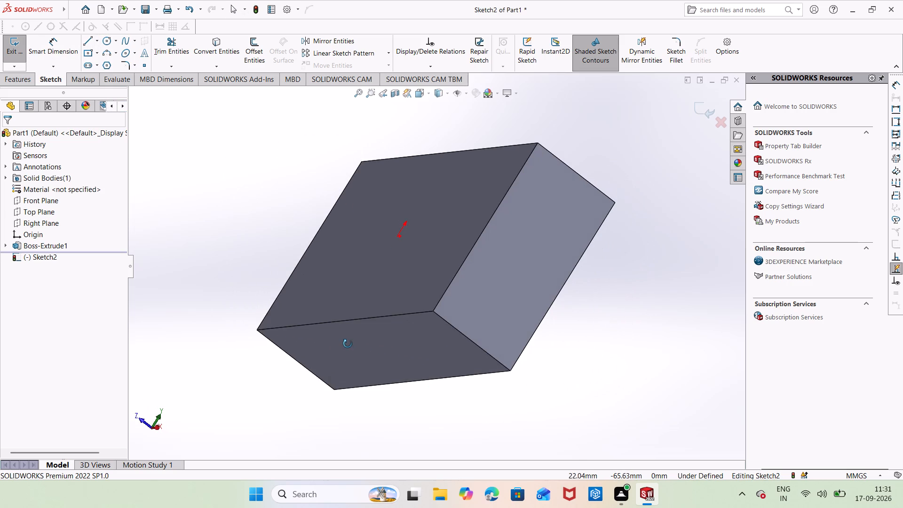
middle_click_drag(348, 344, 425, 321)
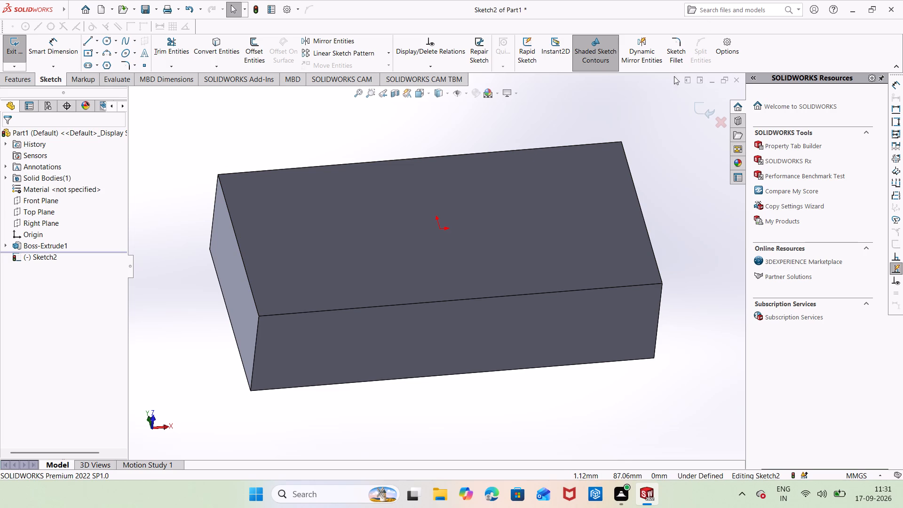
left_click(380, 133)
Exit the empty sketch on the block's large face.
left_click(705, 109)
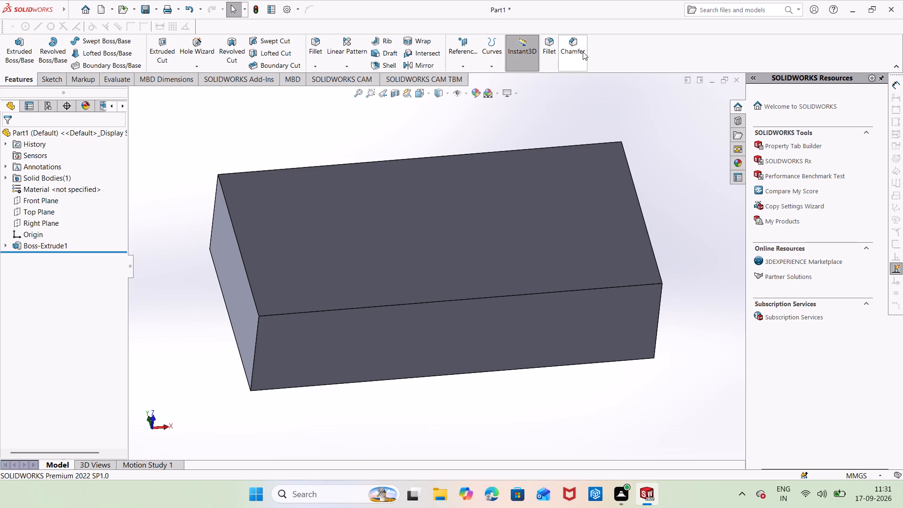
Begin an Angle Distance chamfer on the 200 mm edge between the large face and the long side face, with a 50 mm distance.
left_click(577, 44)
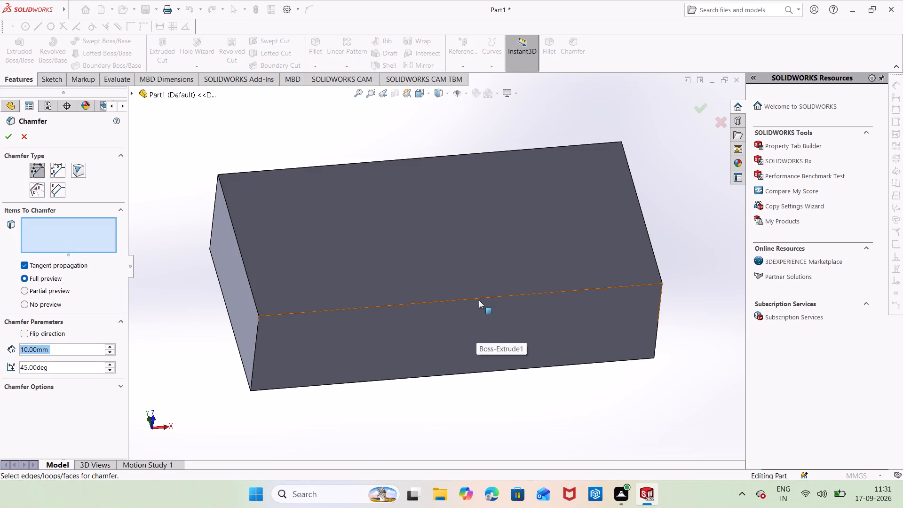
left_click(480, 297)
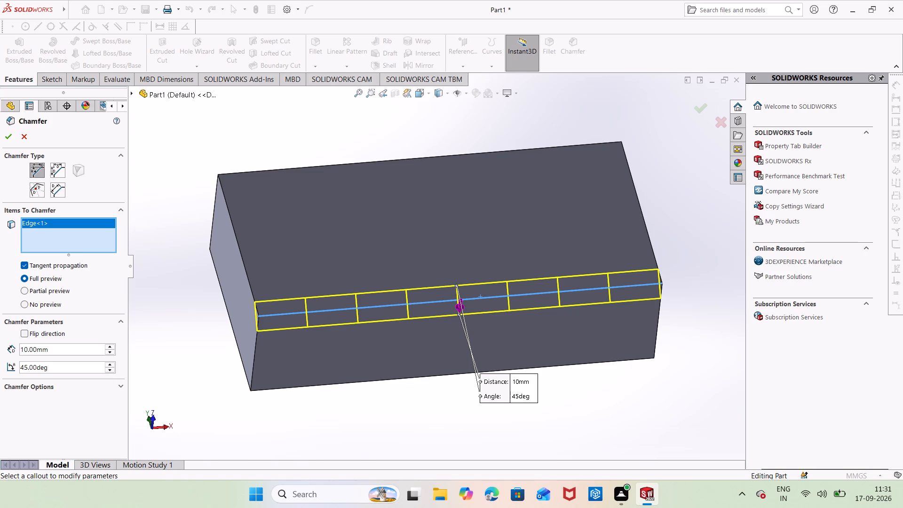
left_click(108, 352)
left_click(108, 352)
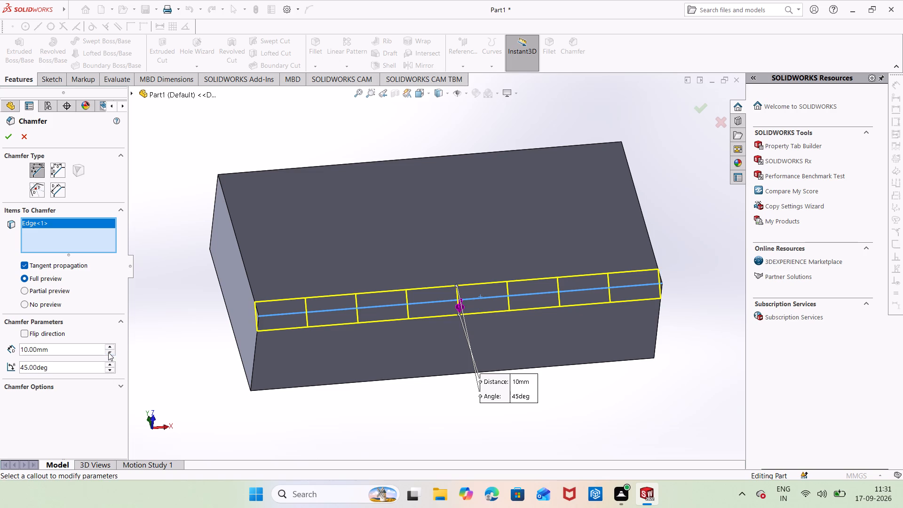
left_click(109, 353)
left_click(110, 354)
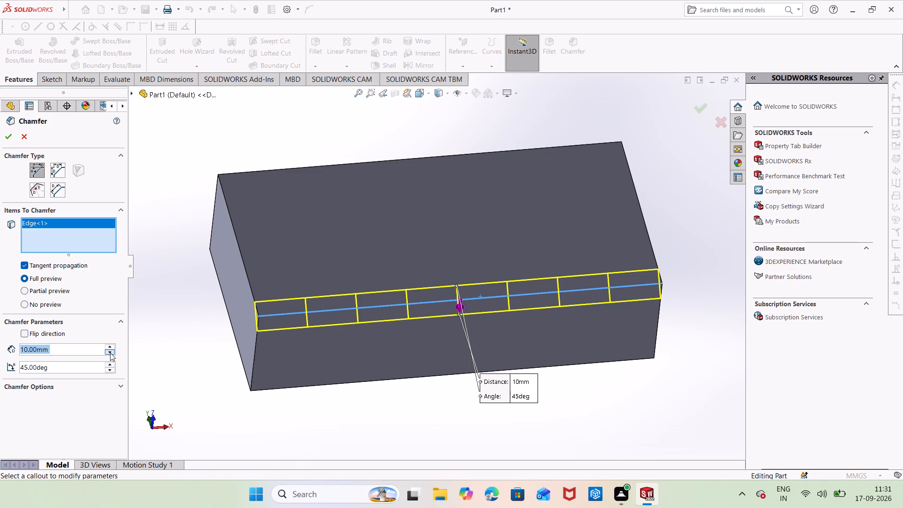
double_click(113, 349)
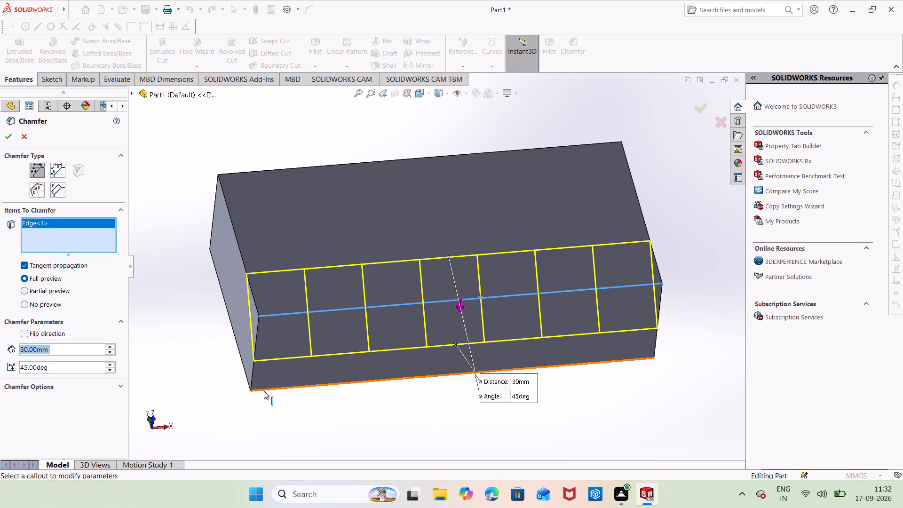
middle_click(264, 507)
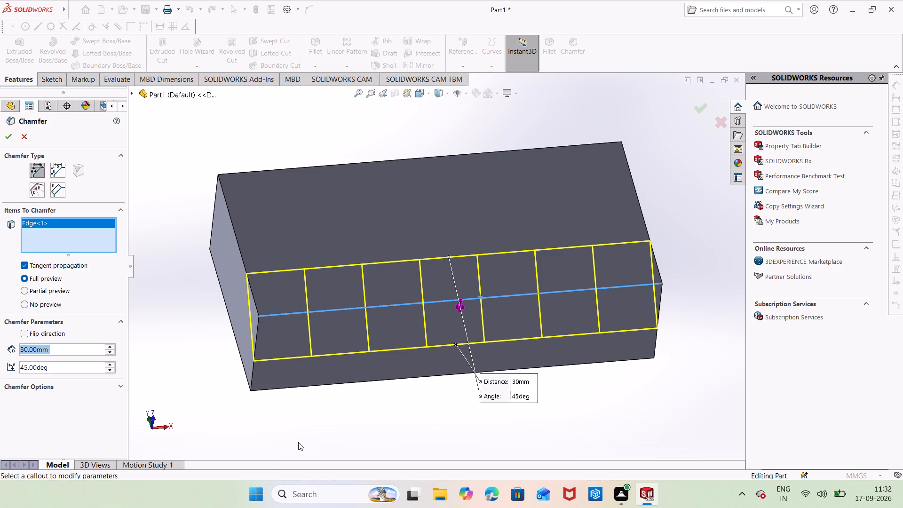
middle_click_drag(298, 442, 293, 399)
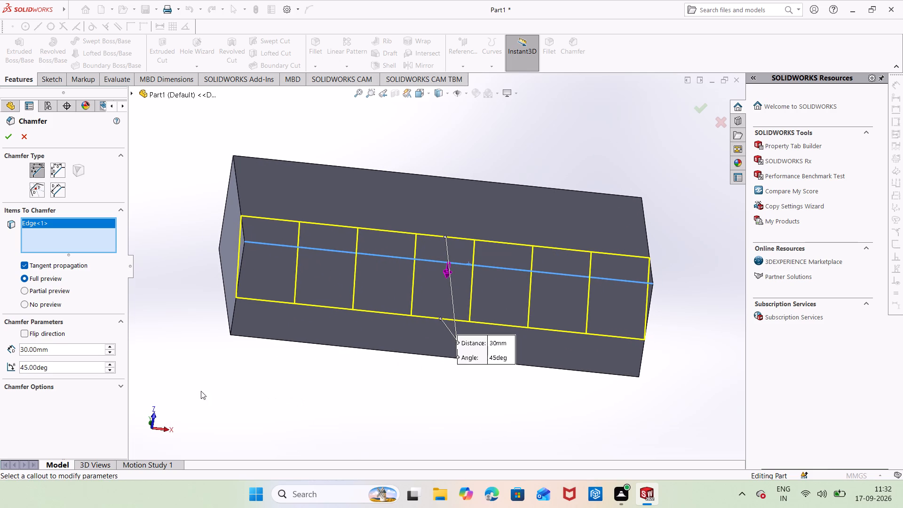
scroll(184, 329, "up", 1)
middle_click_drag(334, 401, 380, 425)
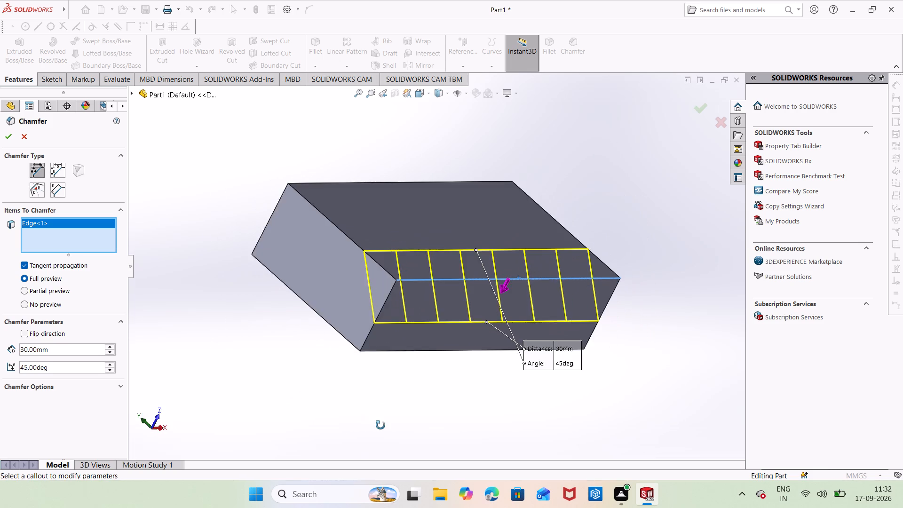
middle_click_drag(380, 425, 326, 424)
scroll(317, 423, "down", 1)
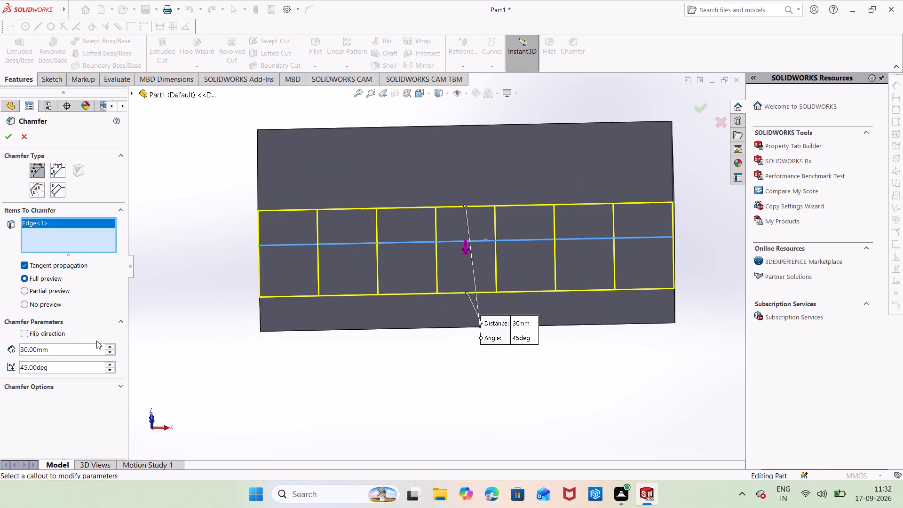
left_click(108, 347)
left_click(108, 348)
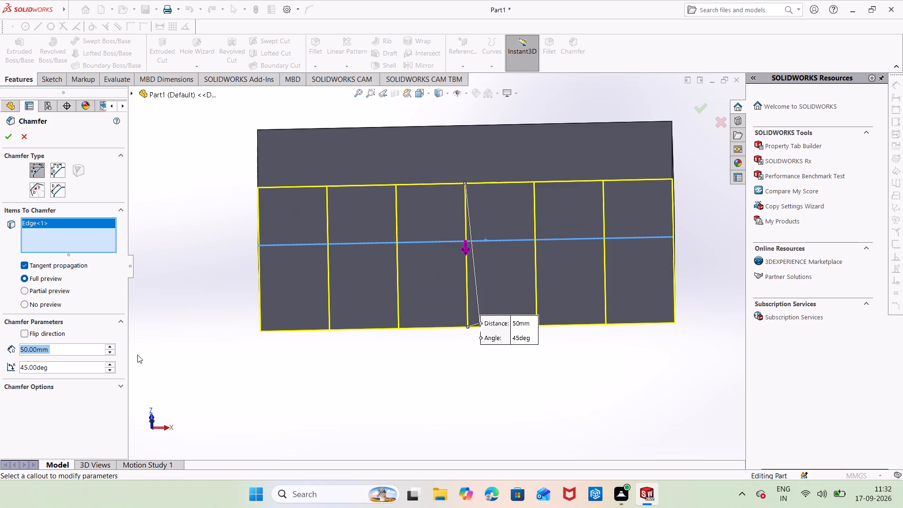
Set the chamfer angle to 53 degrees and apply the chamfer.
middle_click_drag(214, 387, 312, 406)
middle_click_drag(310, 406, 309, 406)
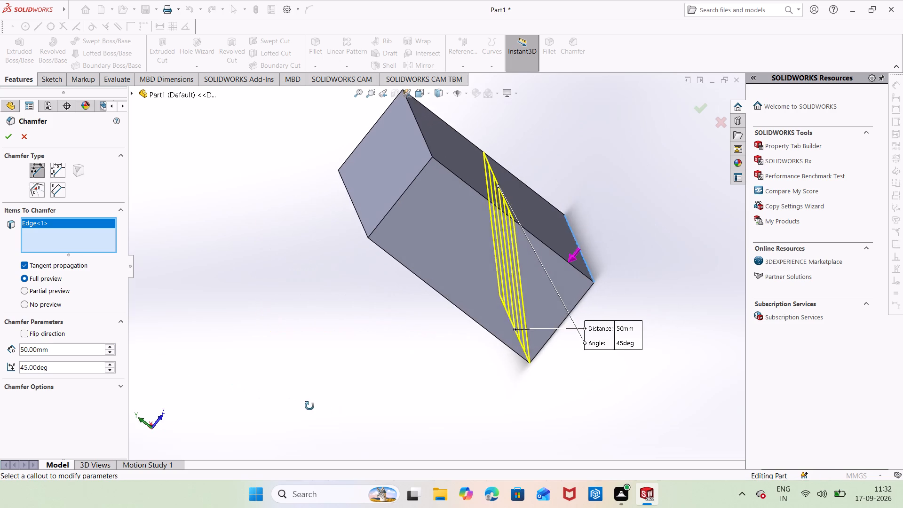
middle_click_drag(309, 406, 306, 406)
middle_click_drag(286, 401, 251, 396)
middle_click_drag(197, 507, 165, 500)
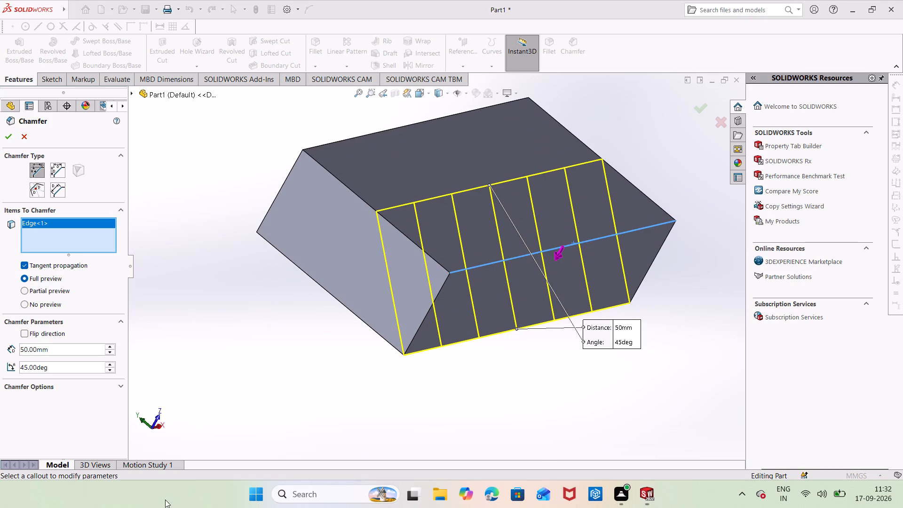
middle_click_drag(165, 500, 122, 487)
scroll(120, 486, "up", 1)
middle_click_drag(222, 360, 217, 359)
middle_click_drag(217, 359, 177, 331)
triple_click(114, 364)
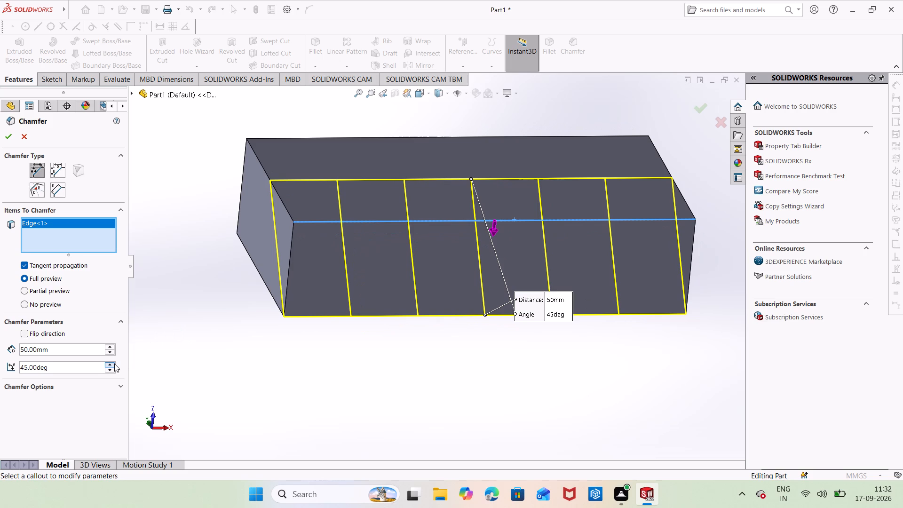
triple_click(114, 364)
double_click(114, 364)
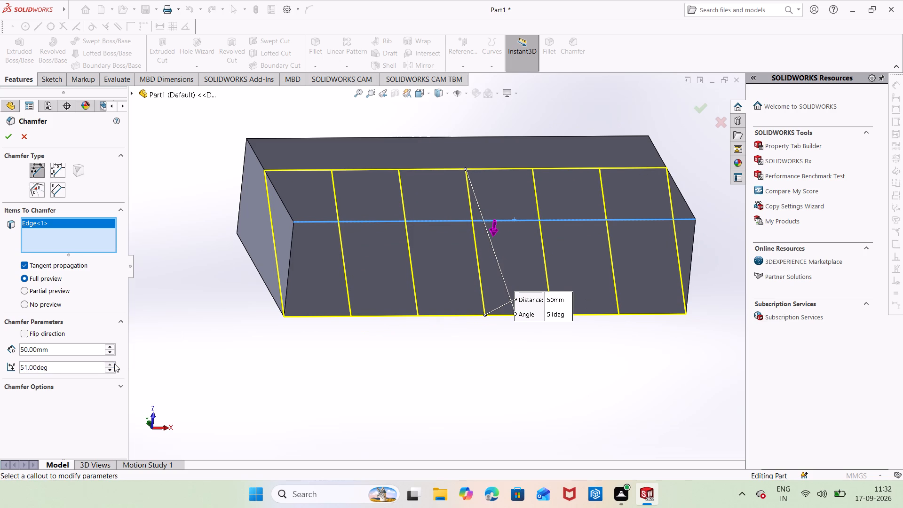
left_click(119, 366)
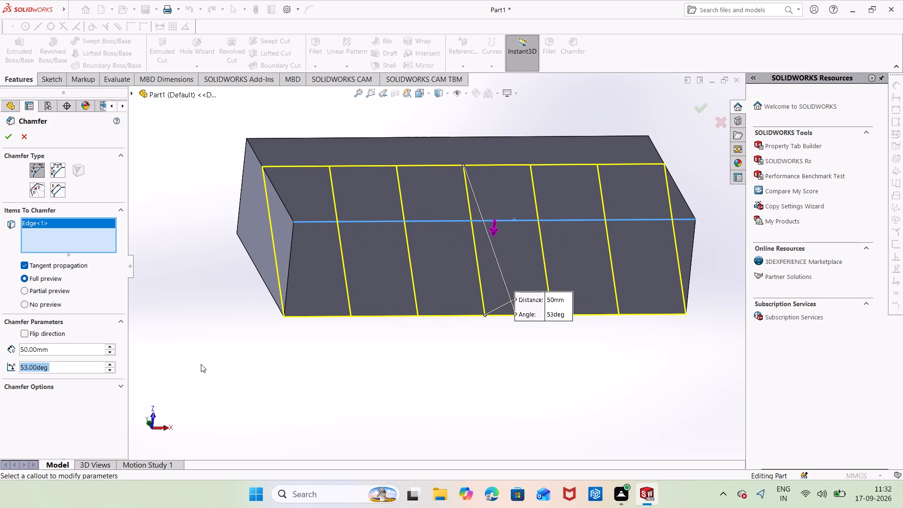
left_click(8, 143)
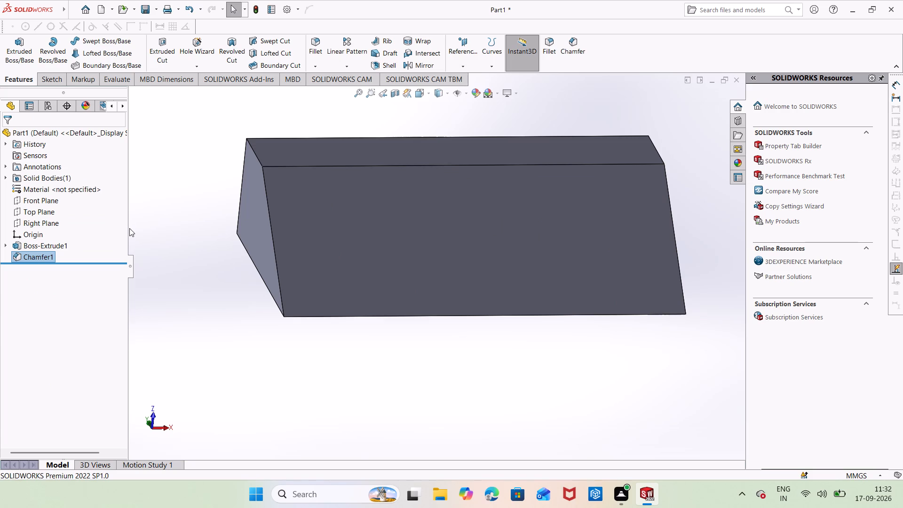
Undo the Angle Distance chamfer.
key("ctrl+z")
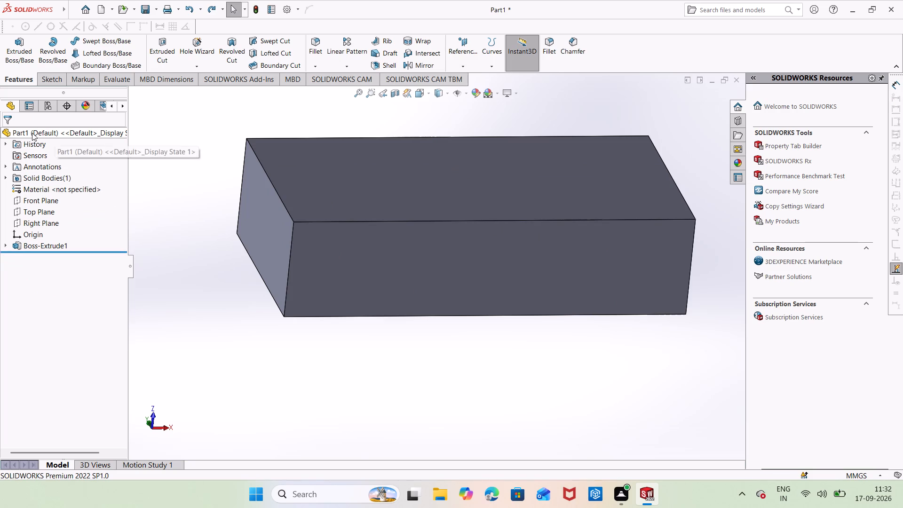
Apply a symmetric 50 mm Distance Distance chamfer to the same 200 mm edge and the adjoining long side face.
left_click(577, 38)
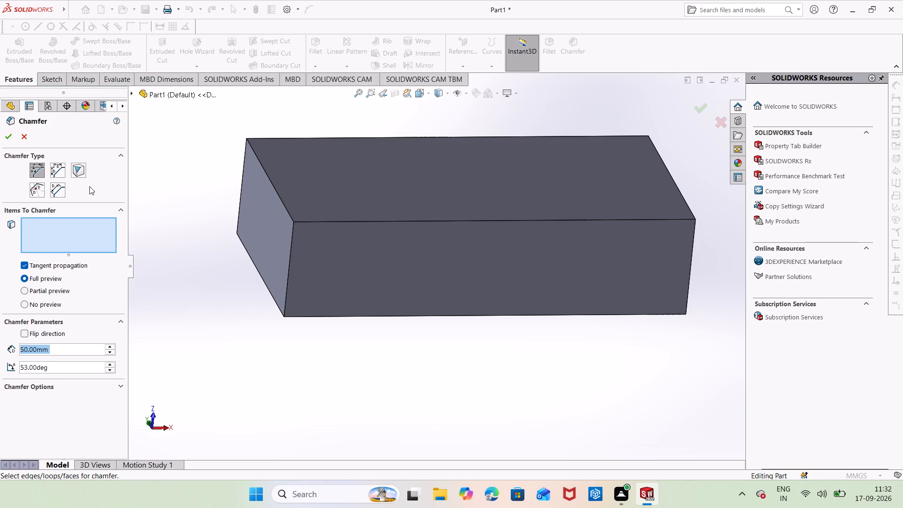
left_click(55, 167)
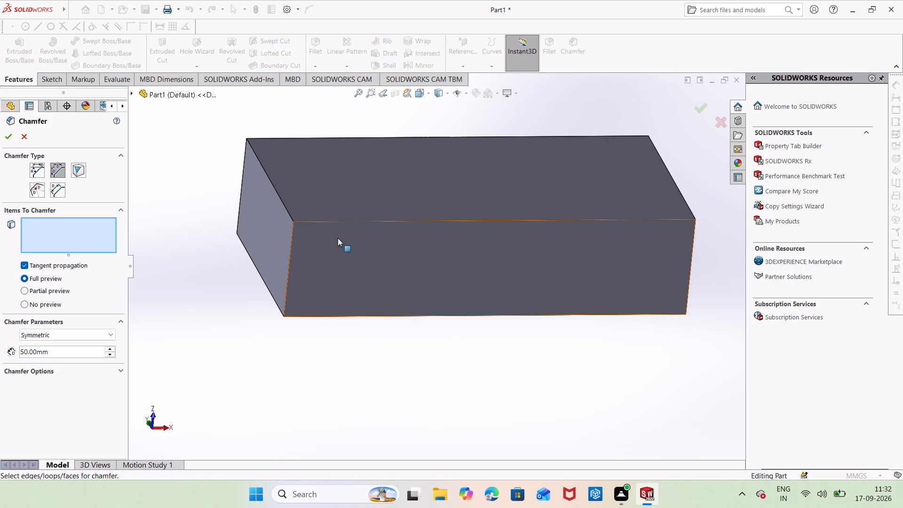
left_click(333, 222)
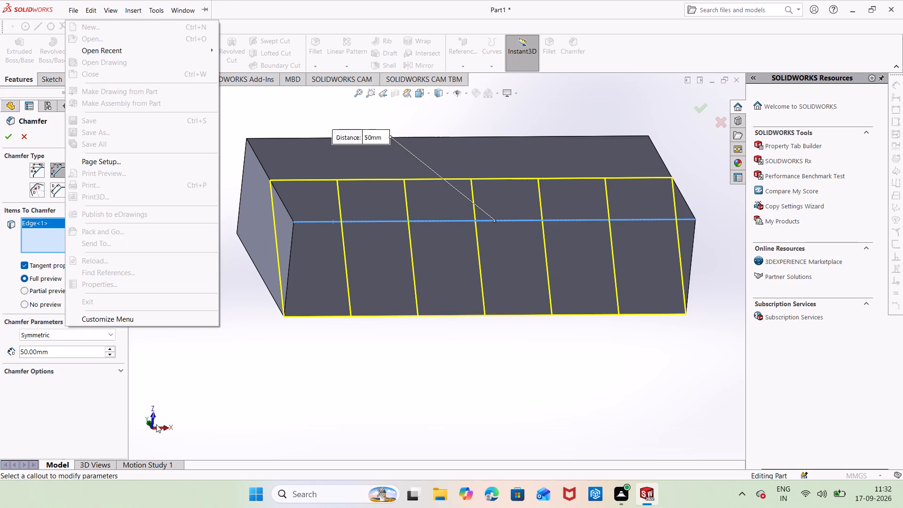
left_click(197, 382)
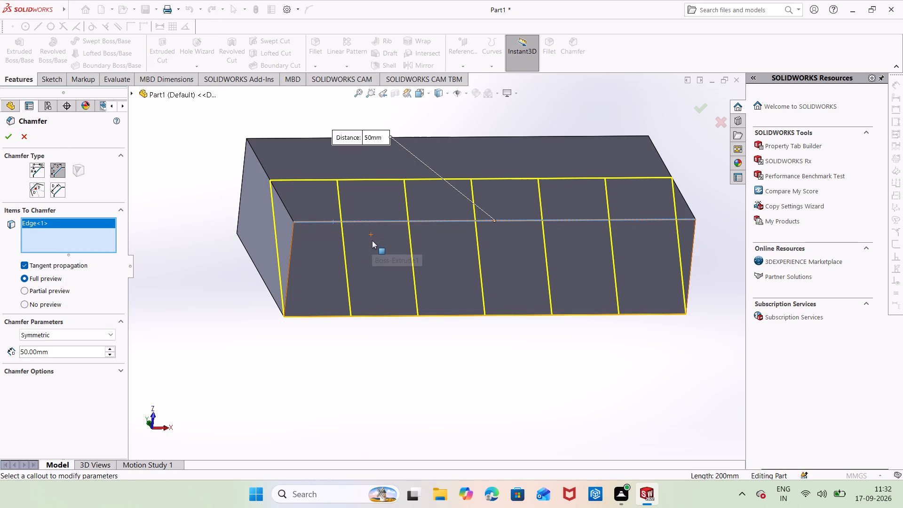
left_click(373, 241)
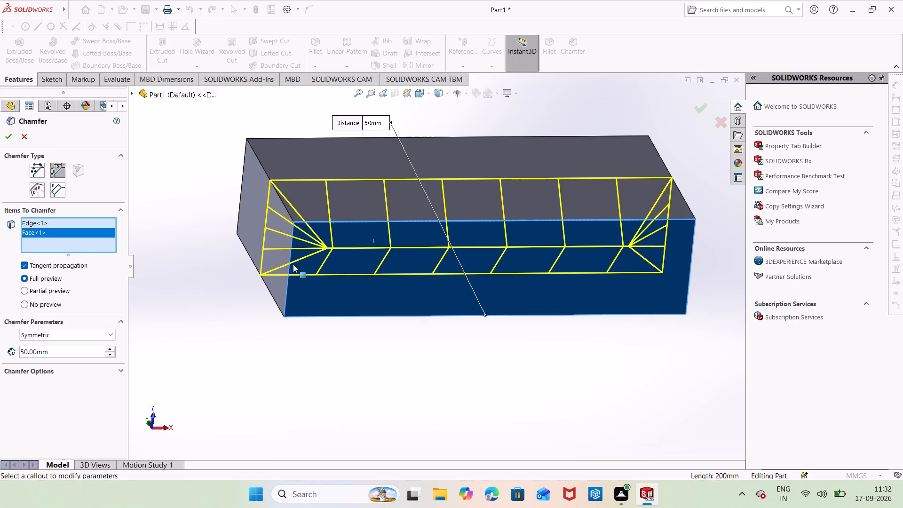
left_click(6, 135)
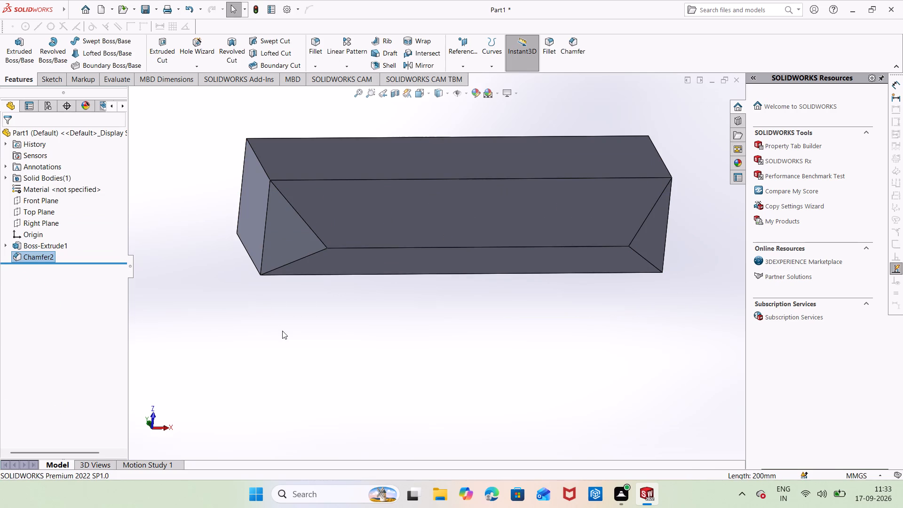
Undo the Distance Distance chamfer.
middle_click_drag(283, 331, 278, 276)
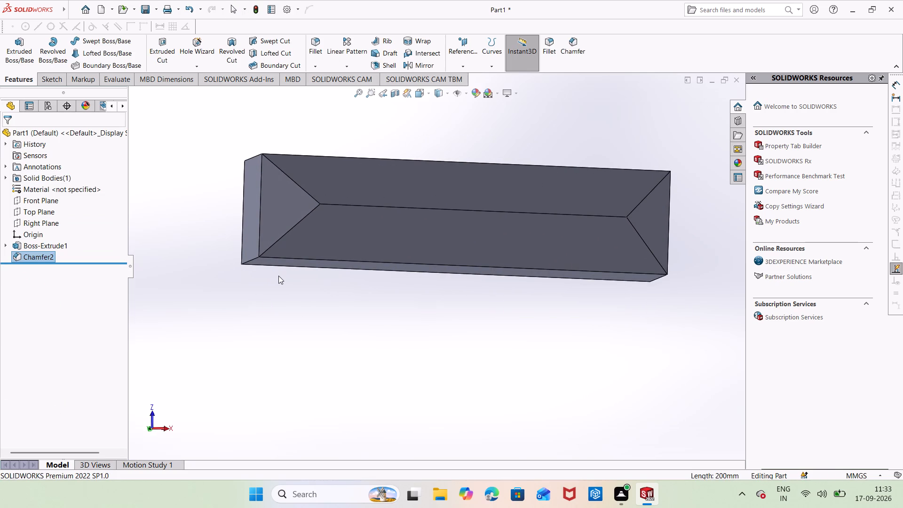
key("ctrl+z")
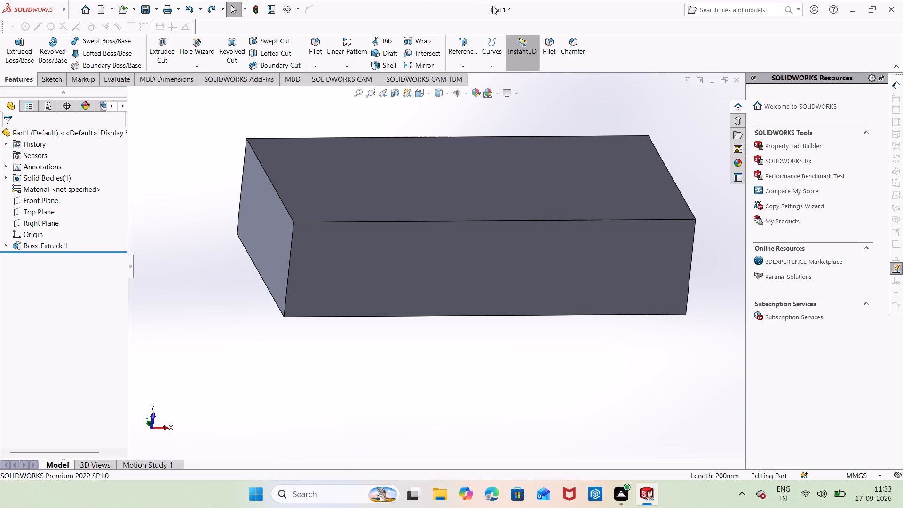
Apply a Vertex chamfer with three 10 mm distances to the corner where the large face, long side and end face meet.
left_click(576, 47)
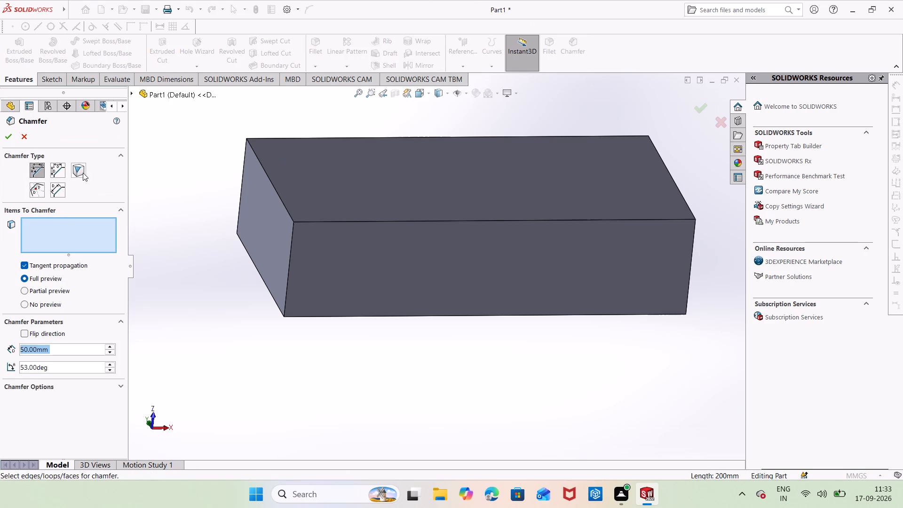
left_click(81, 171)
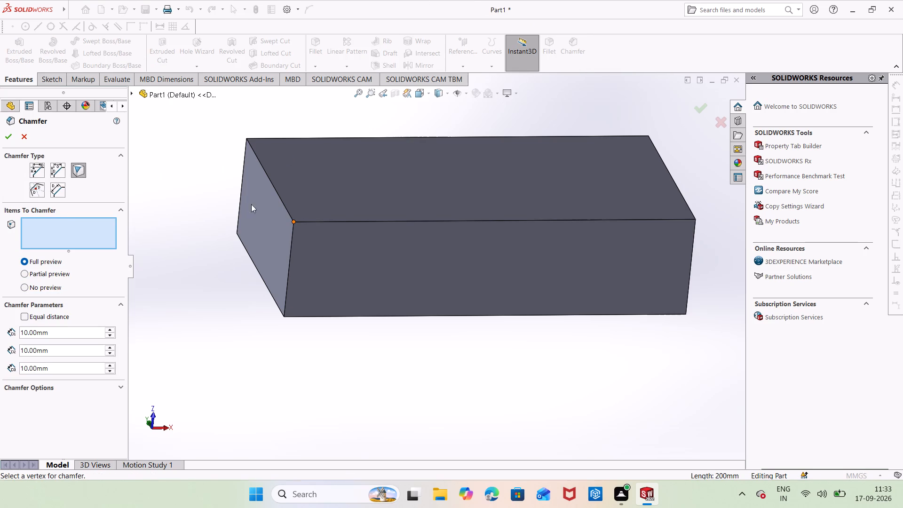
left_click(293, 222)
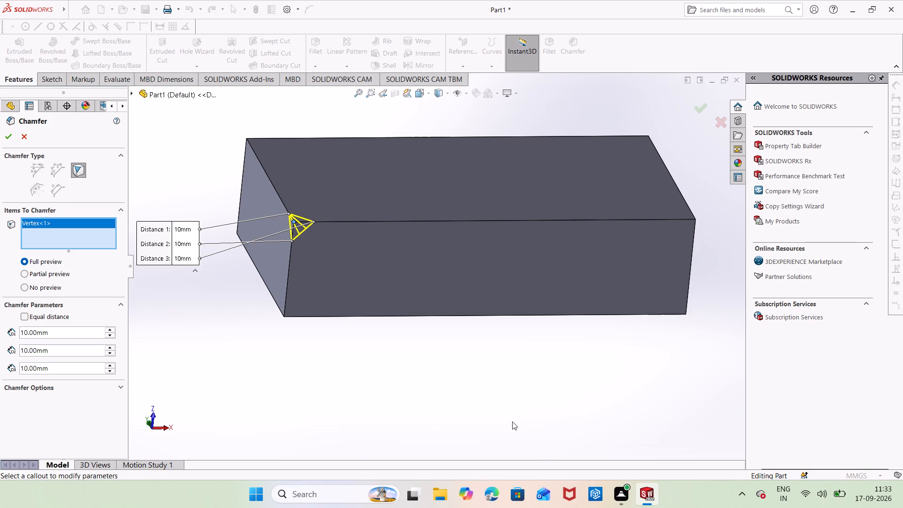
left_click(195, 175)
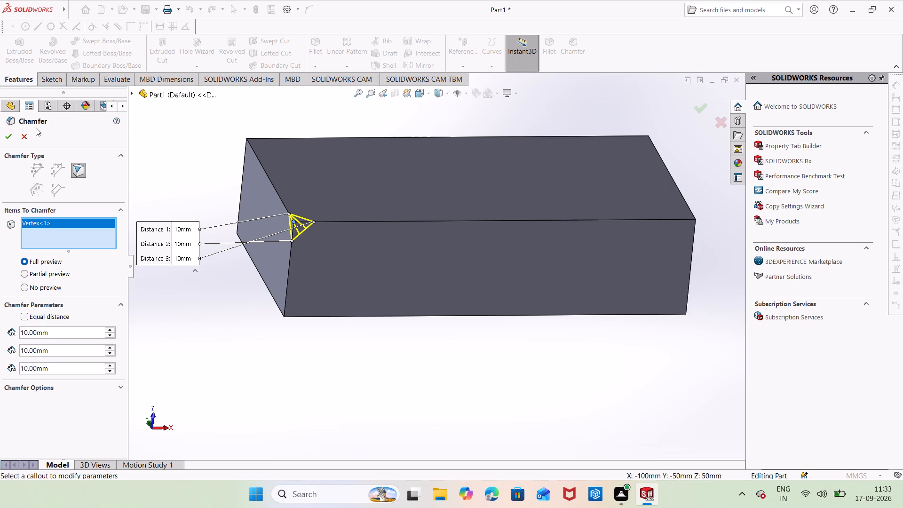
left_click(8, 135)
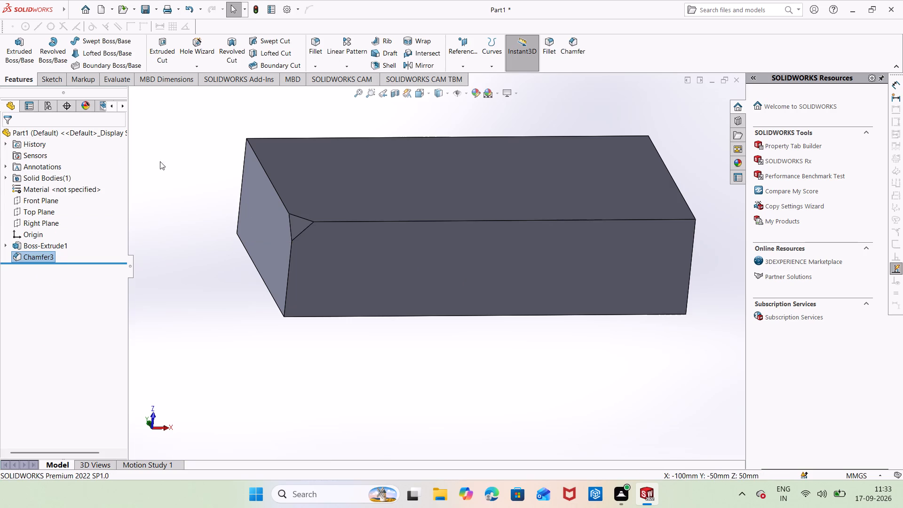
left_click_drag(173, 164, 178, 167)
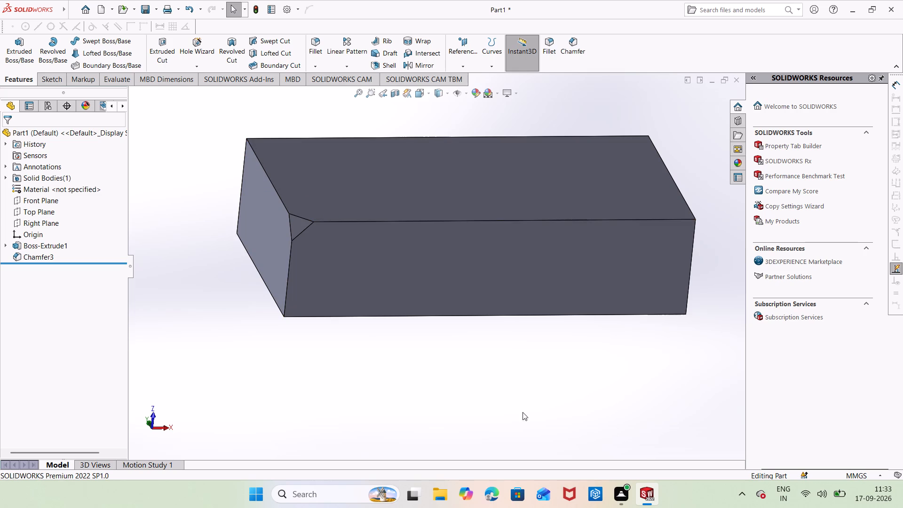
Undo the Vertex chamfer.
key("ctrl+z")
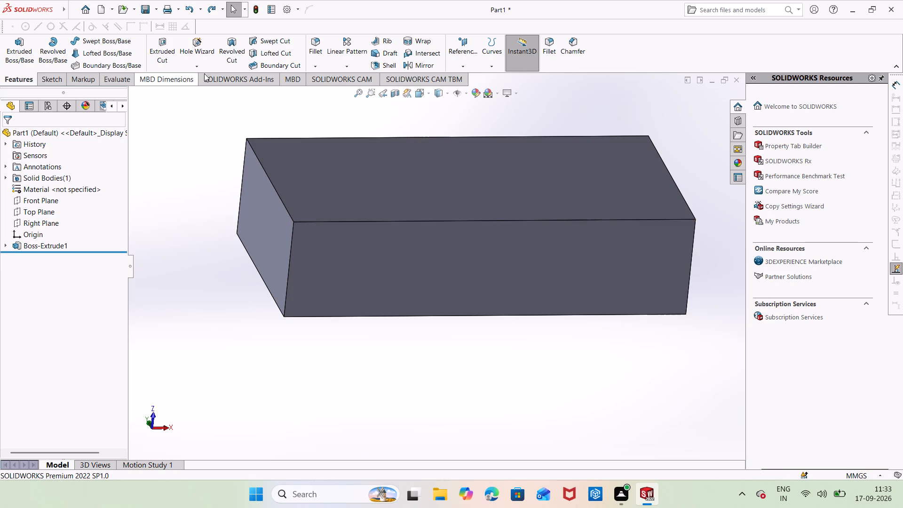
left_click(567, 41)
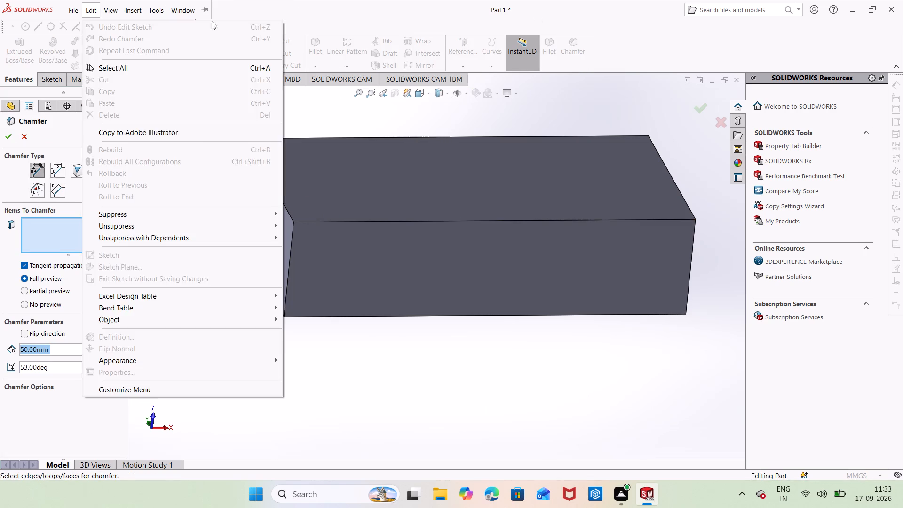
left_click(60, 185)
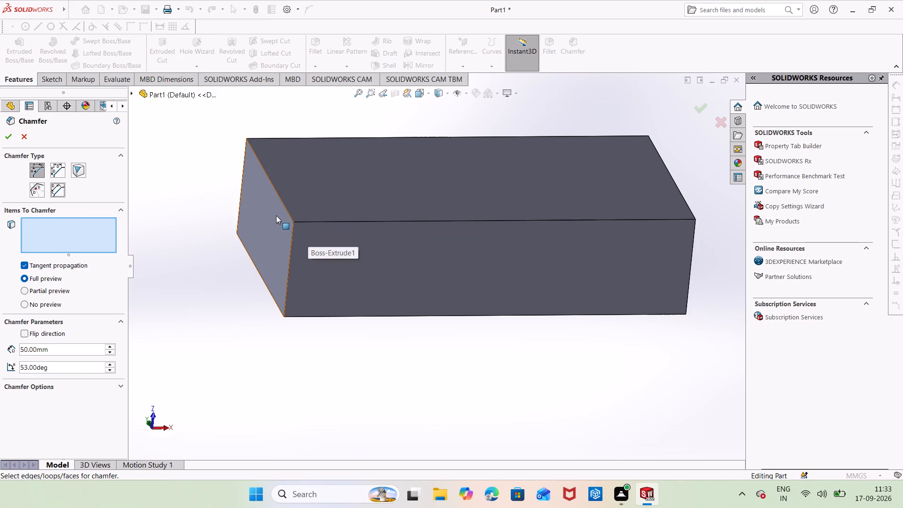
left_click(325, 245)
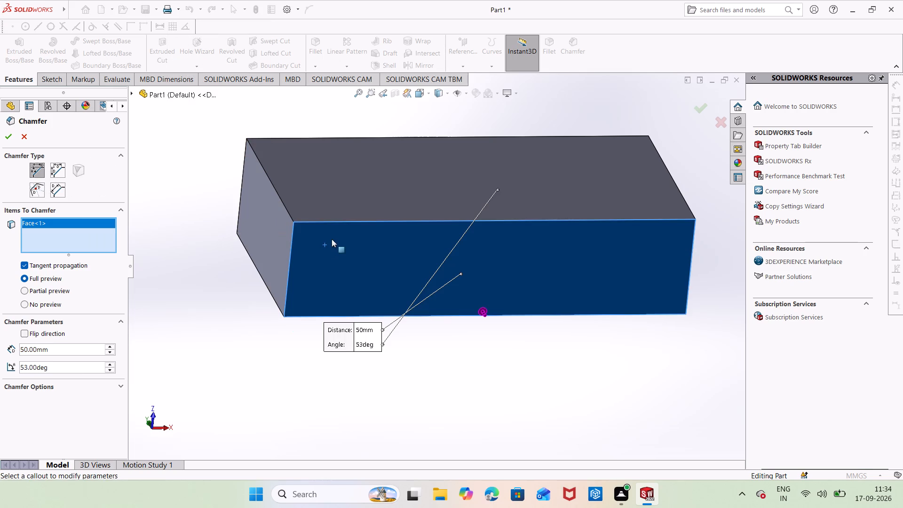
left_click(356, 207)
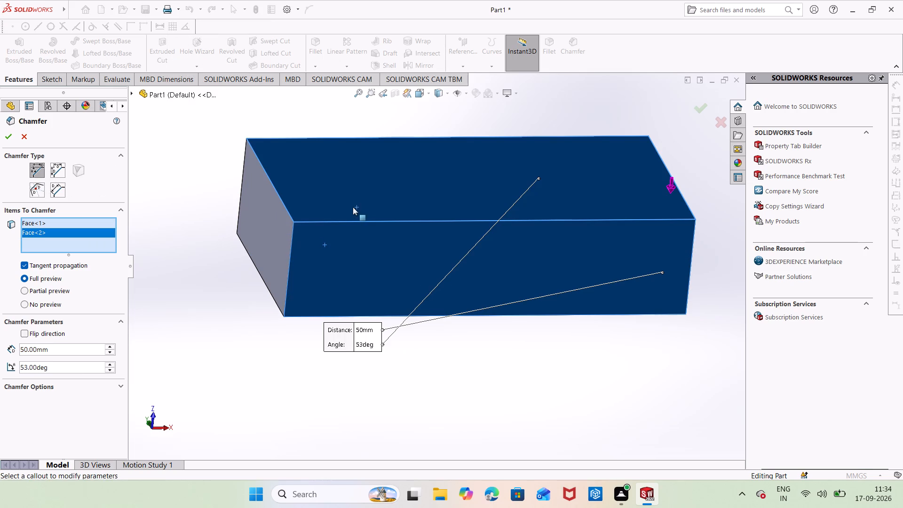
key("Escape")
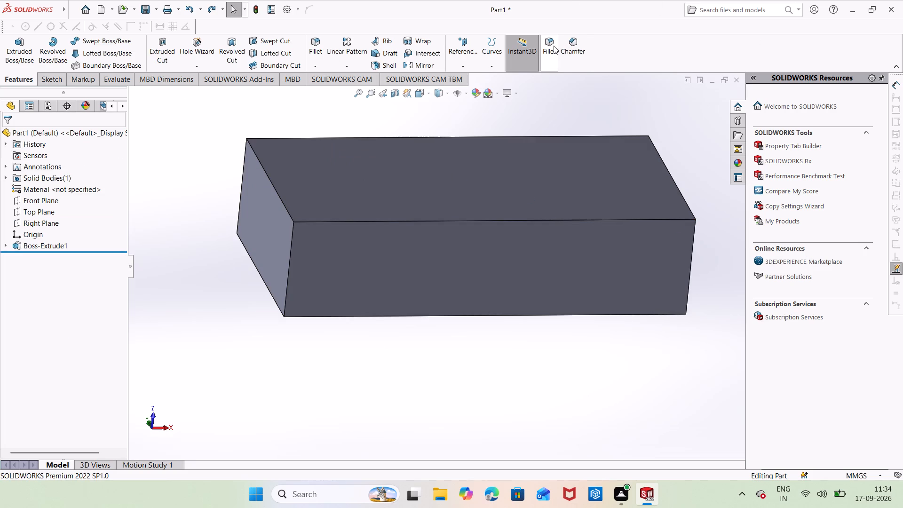
Start the Chamfer command again.
left_click(575, 43)
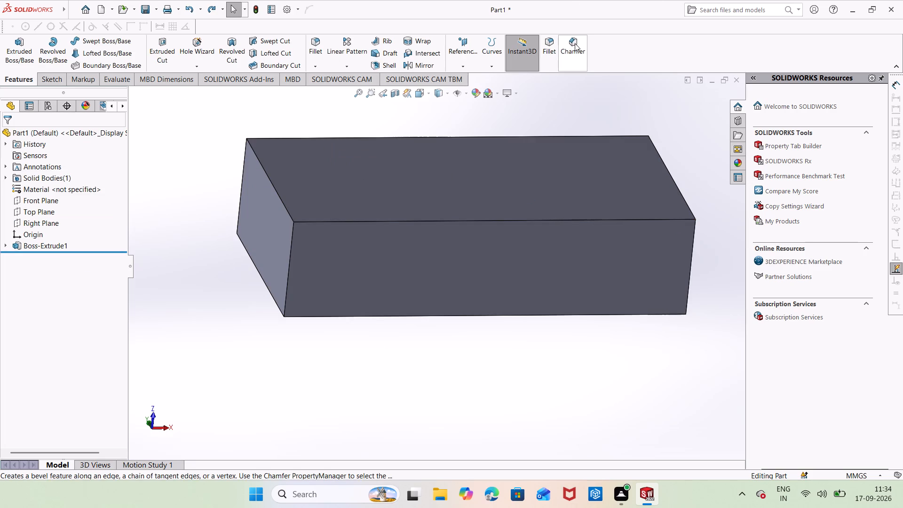
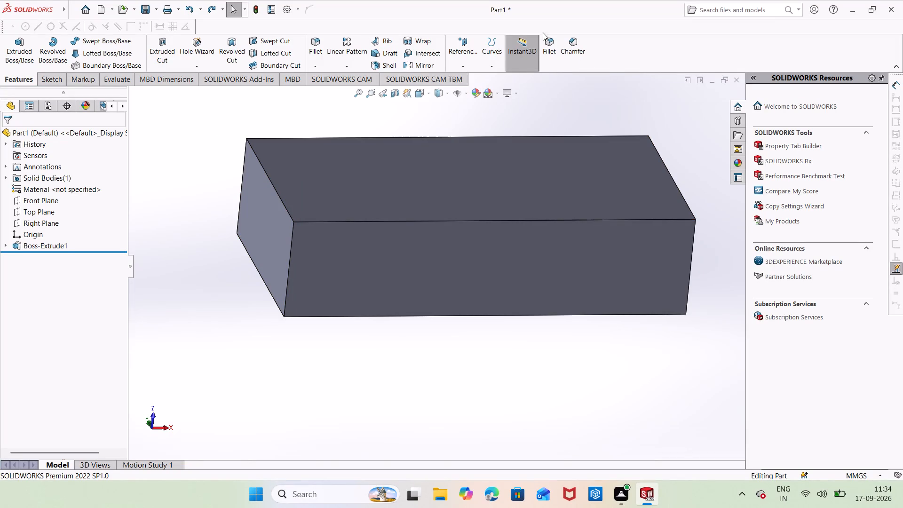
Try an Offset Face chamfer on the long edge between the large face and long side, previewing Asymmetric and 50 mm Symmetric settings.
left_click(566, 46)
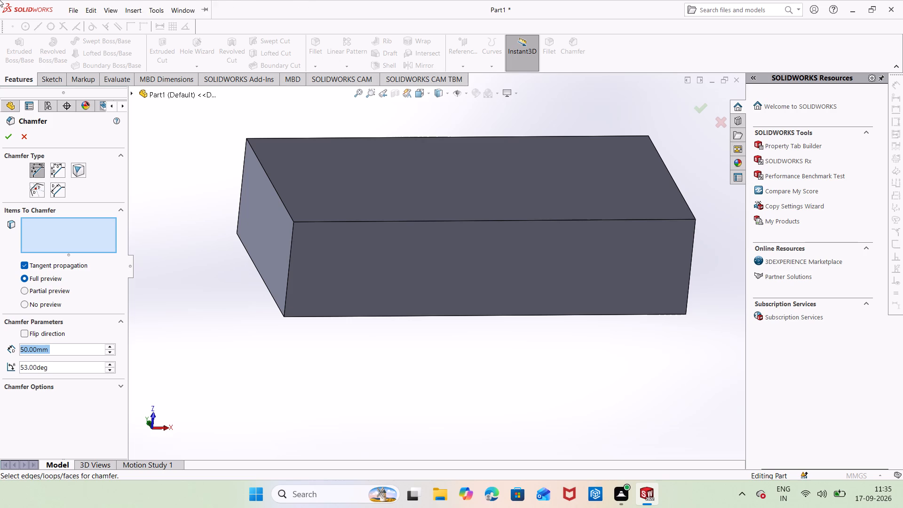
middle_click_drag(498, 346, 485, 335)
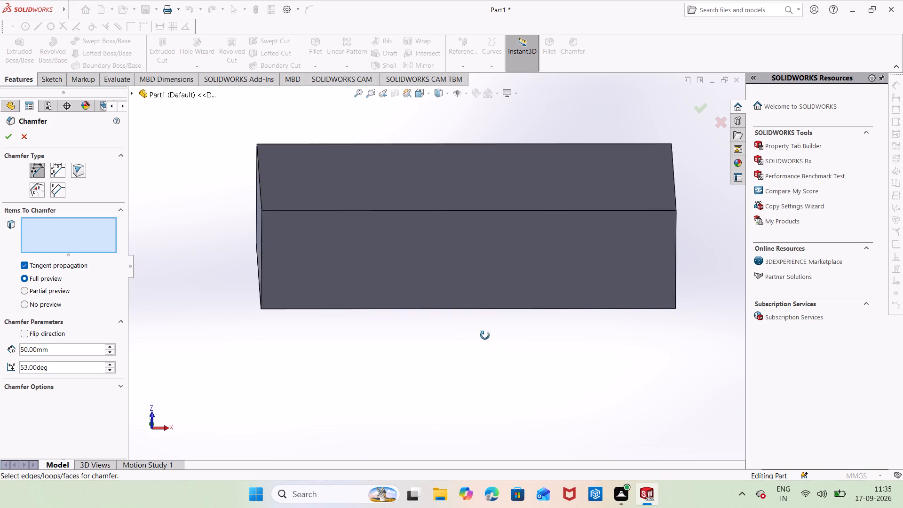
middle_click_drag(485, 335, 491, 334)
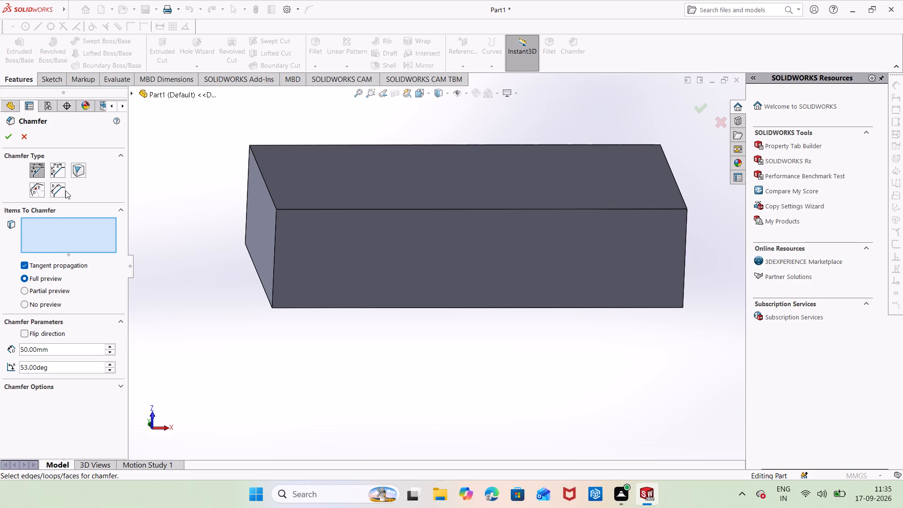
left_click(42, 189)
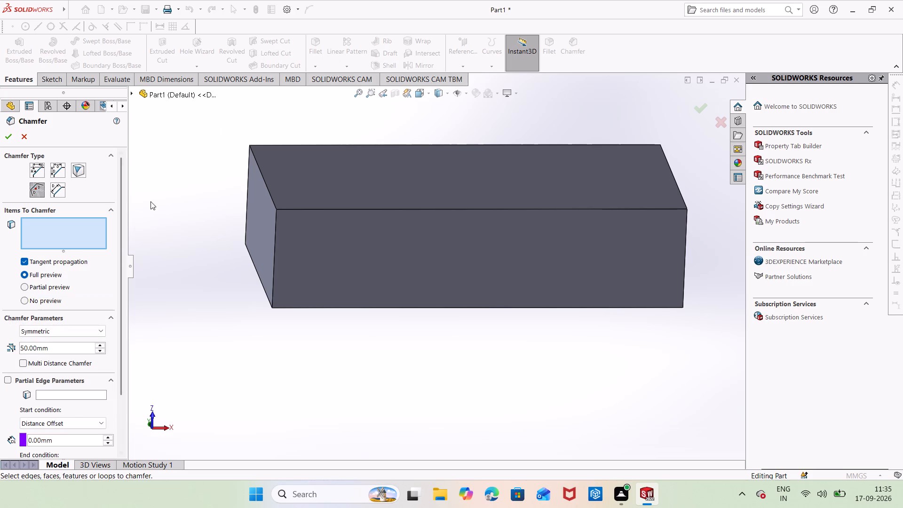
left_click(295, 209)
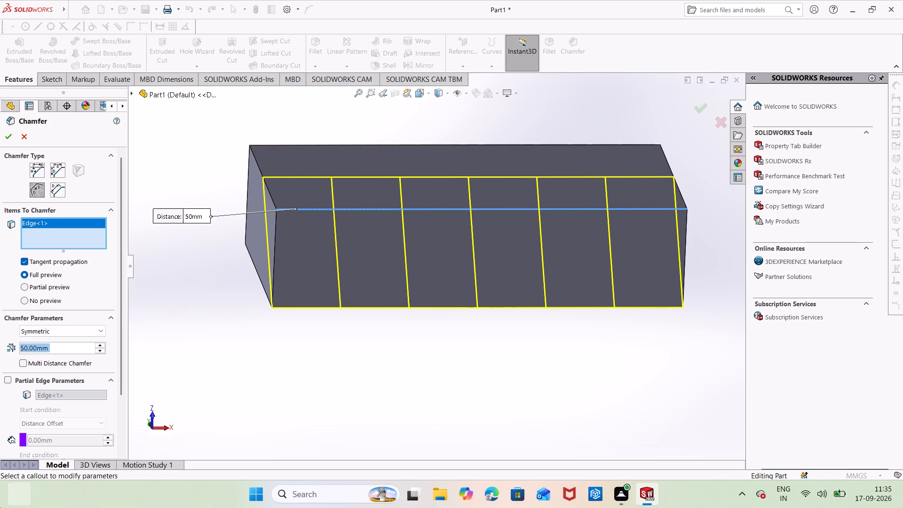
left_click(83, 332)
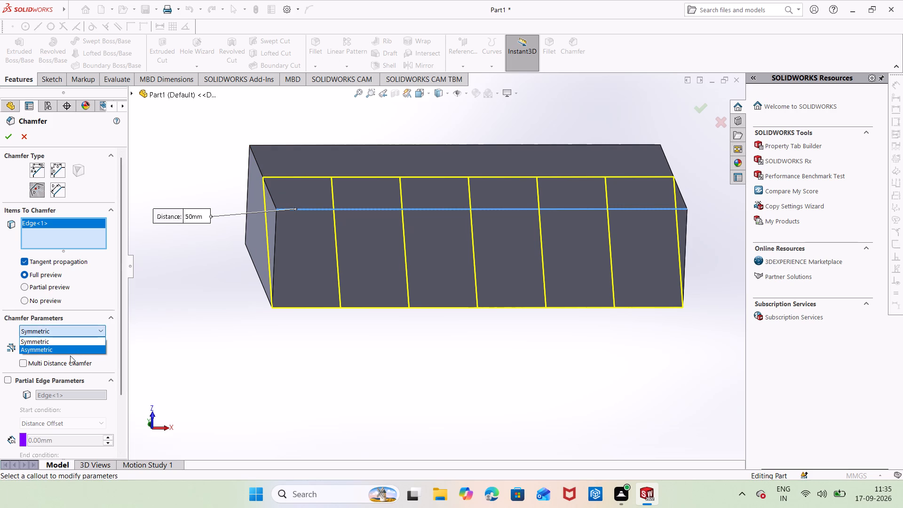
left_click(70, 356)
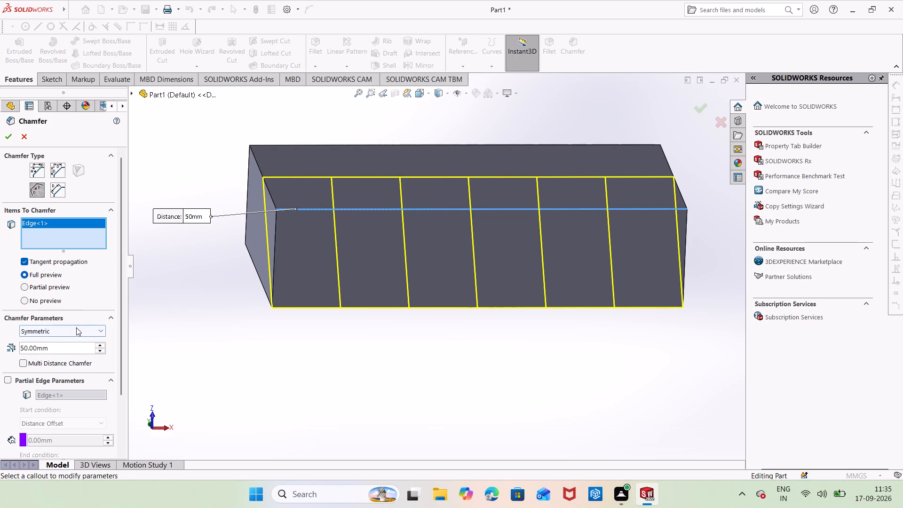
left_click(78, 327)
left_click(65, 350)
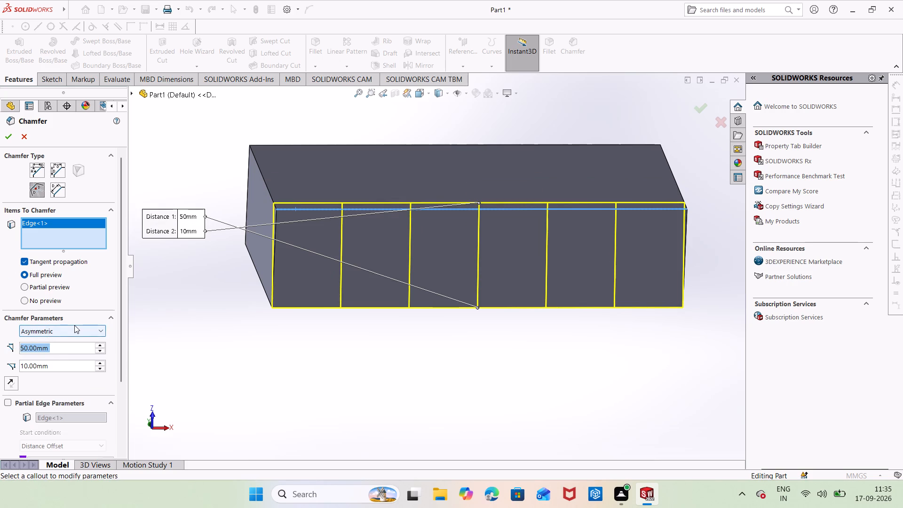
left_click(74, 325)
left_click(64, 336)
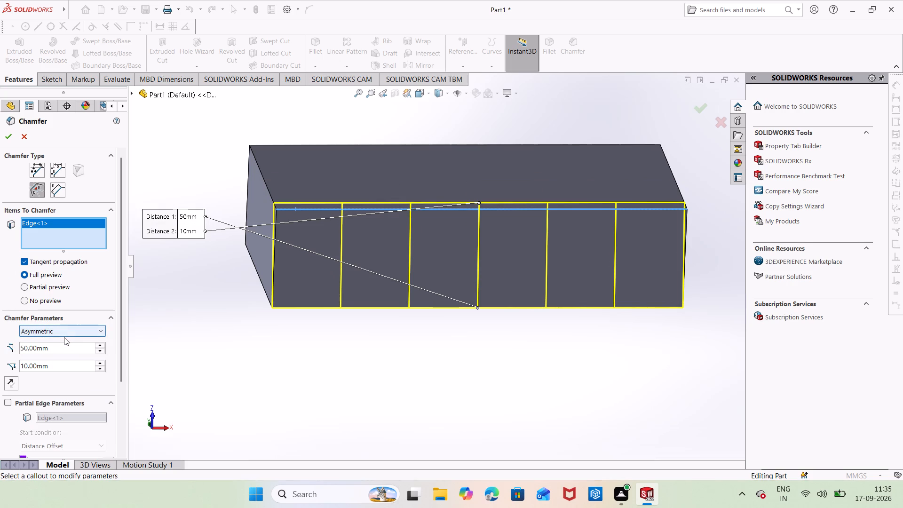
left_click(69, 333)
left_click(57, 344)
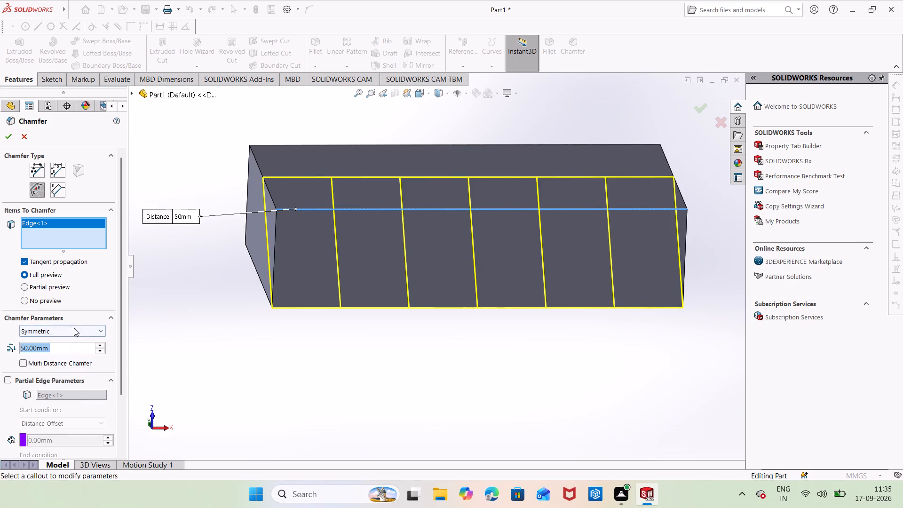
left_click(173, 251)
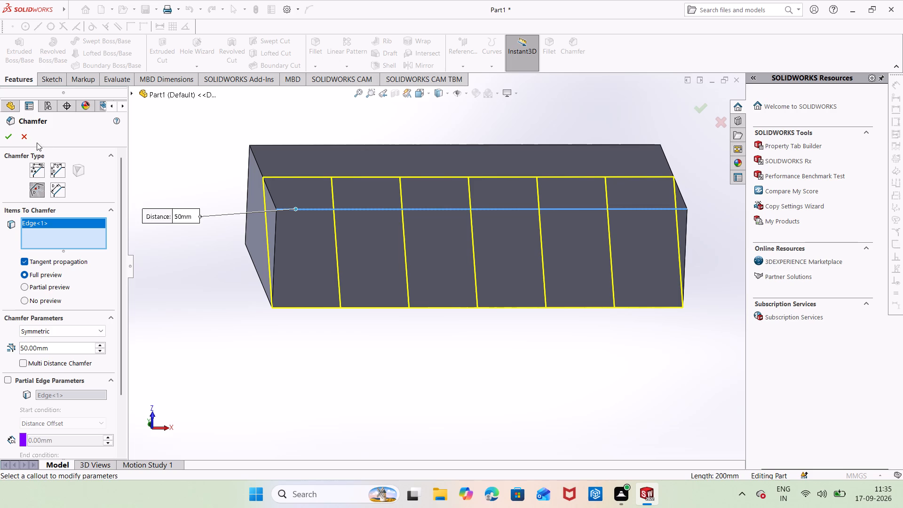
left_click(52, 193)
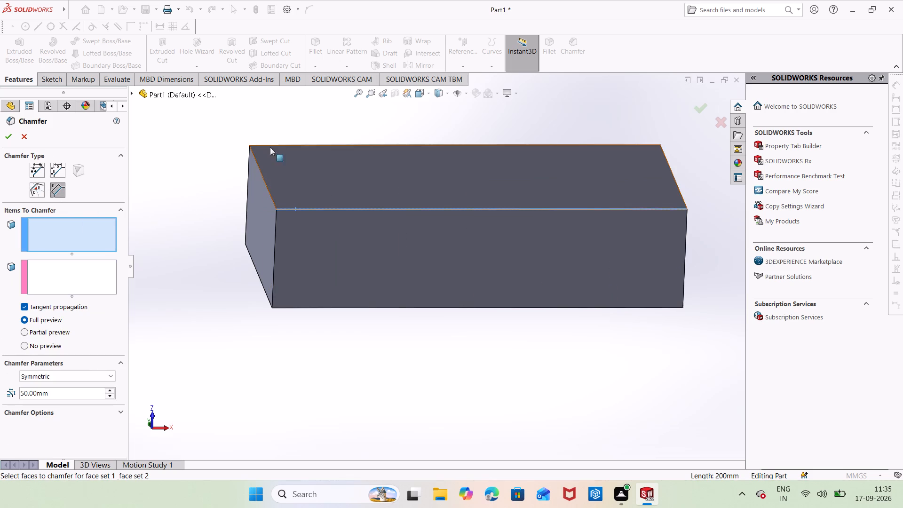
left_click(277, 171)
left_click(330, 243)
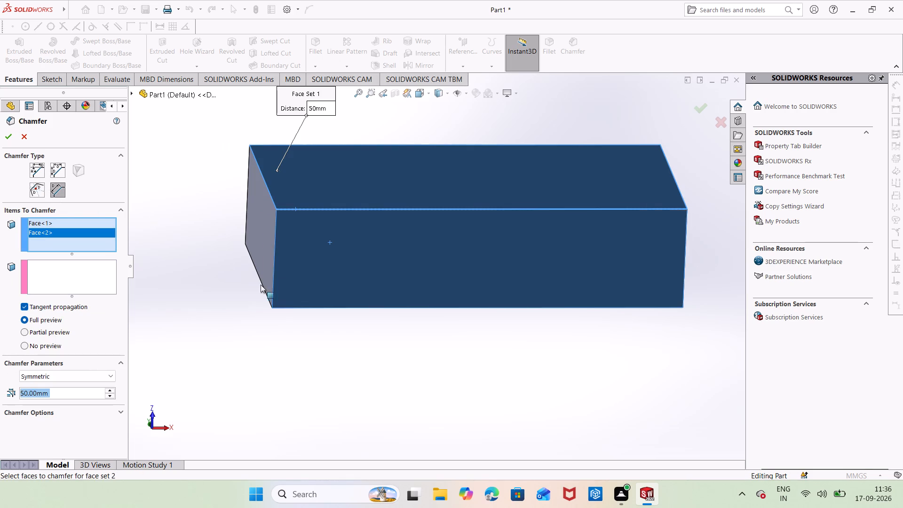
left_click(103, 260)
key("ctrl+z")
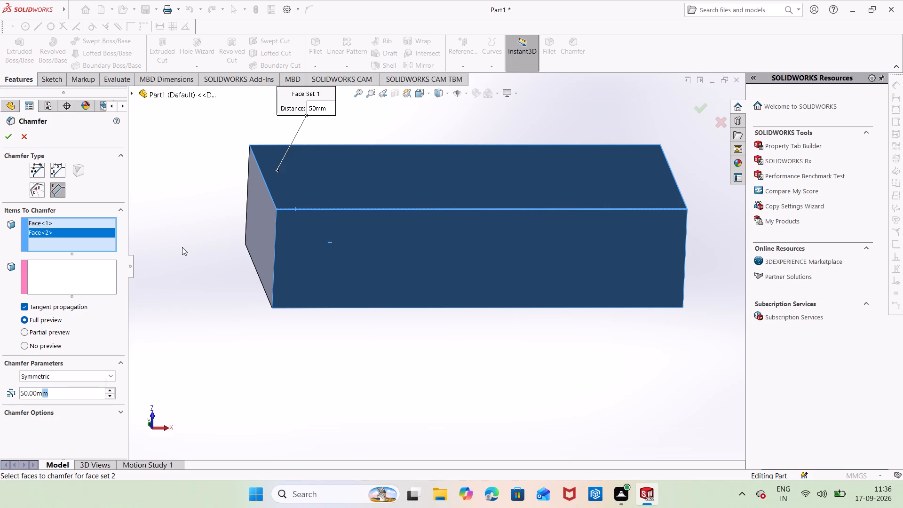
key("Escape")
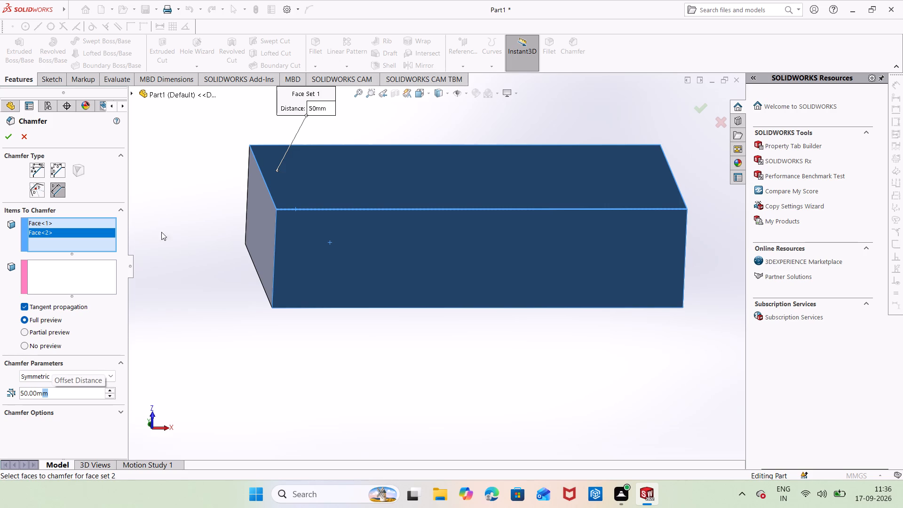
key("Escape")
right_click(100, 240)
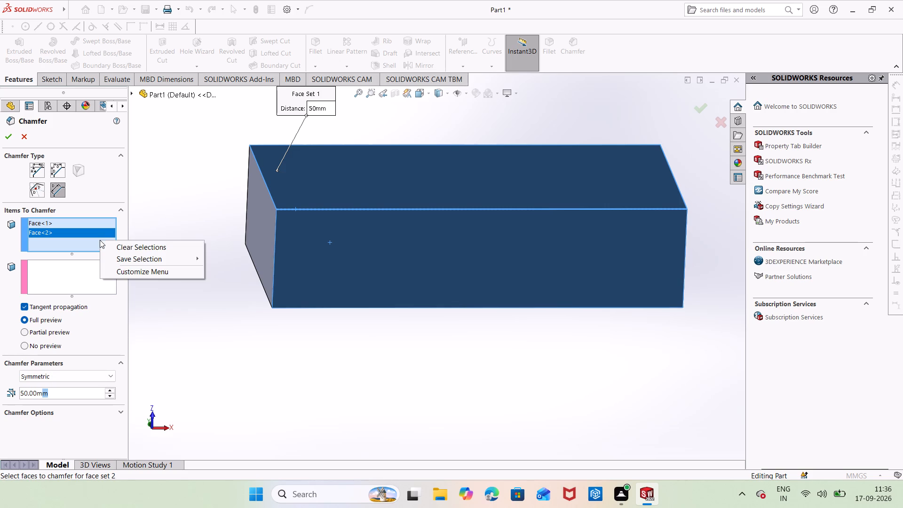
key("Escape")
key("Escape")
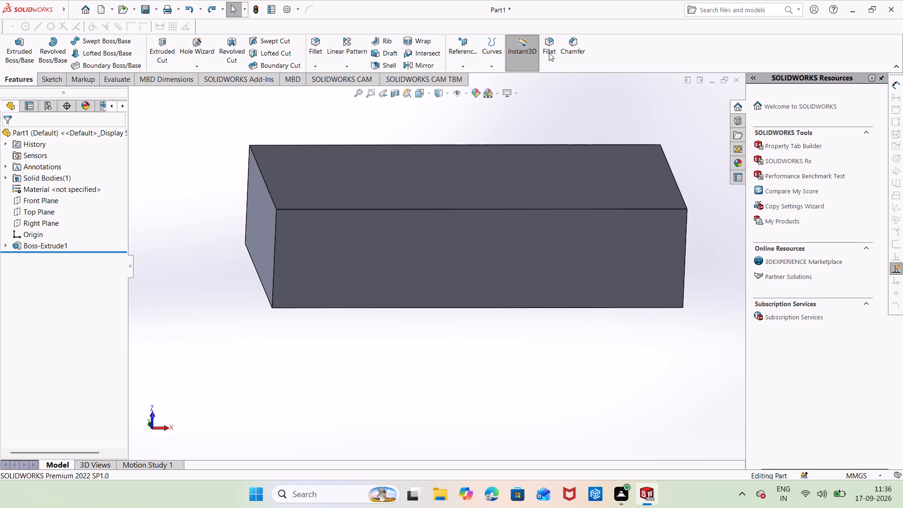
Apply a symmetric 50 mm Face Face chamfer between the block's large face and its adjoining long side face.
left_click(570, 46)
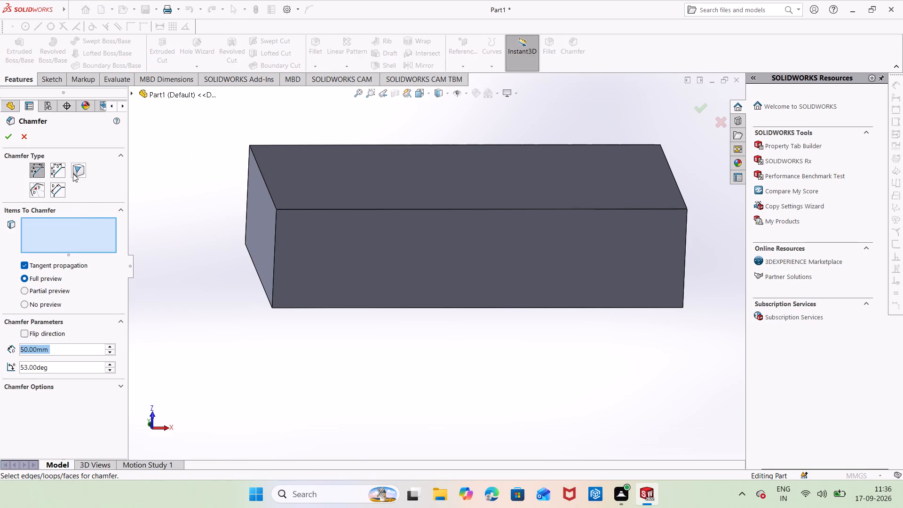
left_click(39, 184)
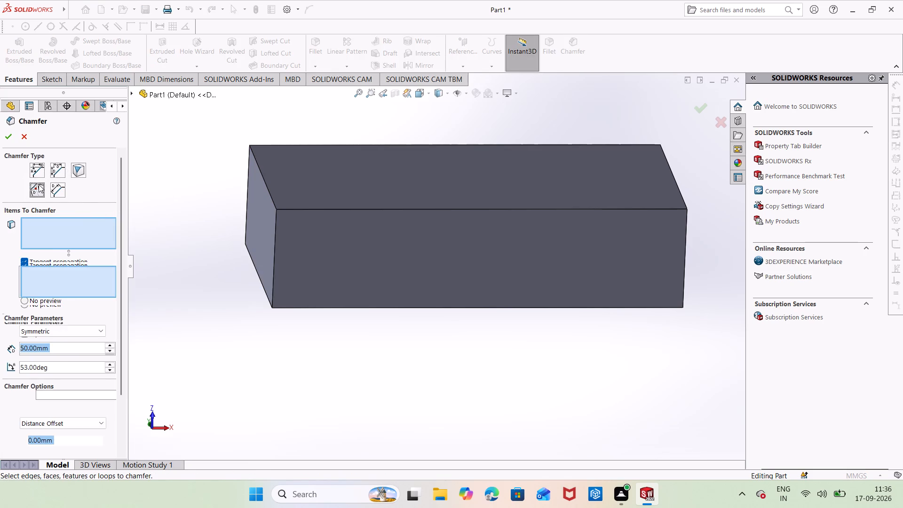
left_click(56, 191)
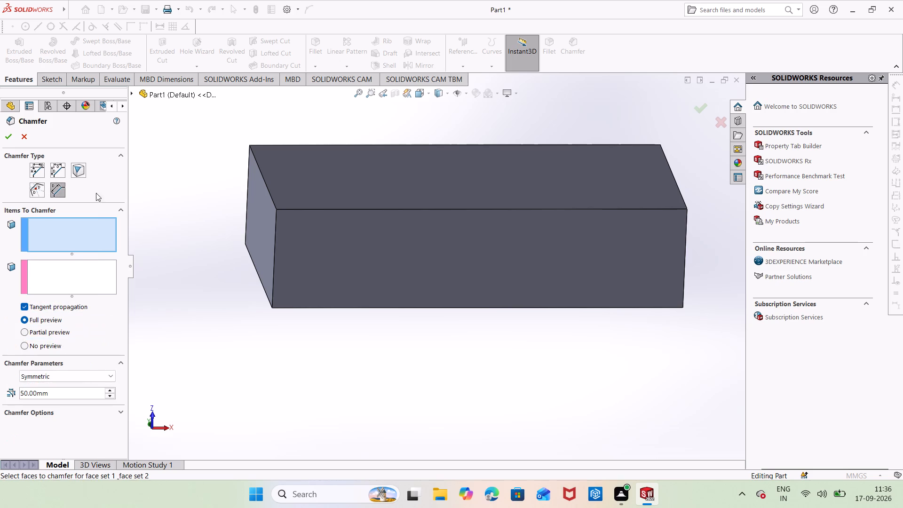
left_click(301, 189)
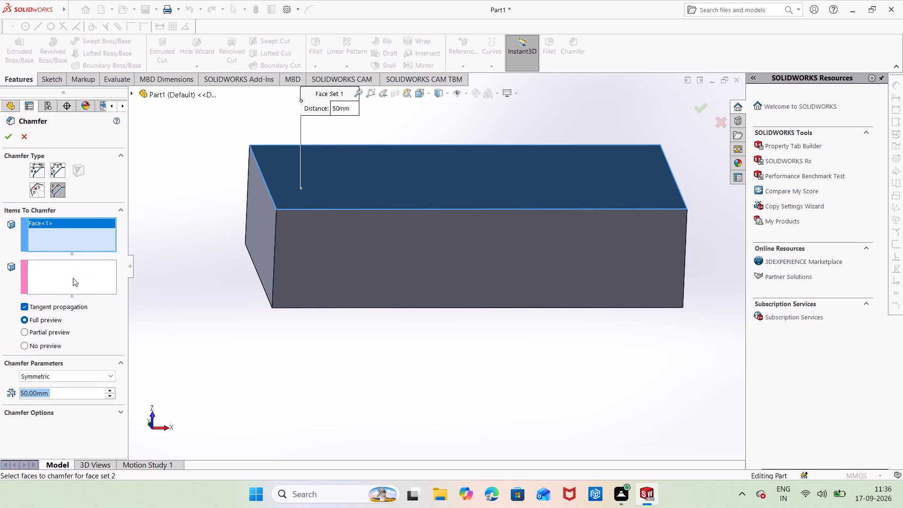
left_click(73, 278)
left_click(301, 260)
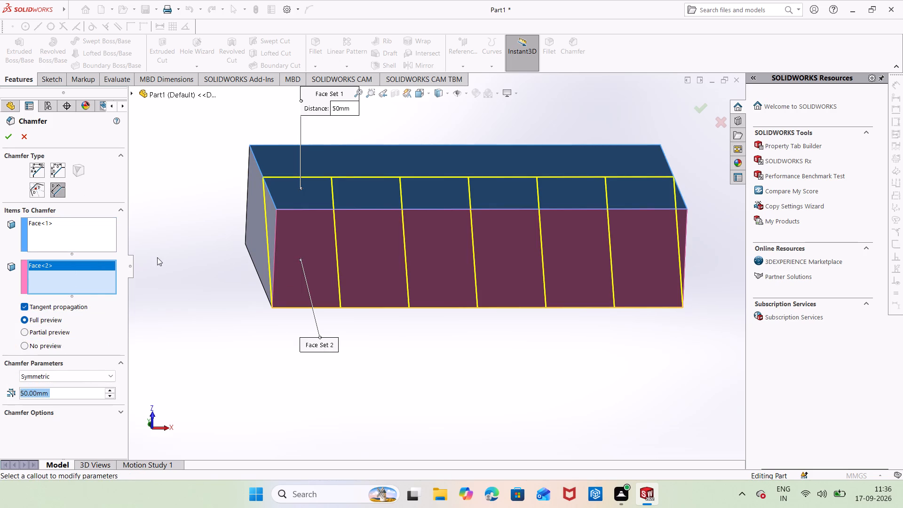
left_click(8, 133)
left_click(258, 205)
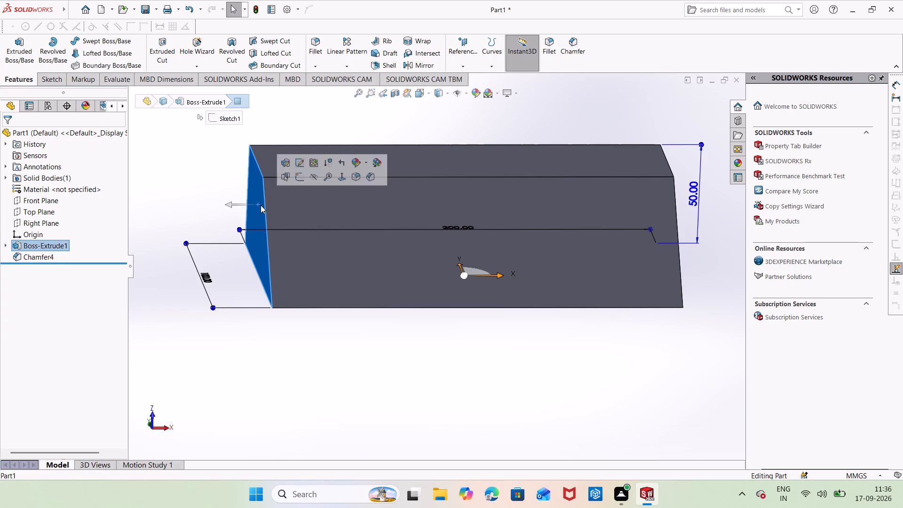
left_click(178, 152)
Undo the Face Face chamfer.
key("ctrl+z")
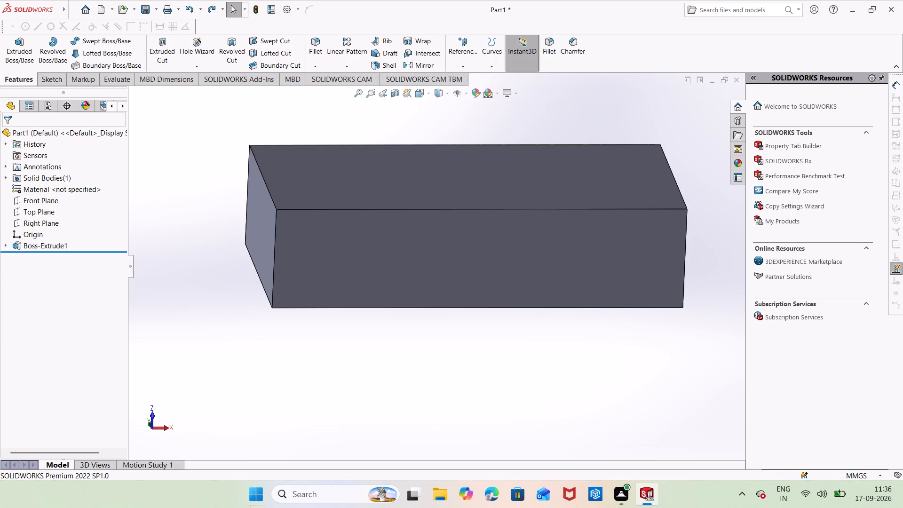
Sketch a circle of about 31 mm radius on the block's large face, centred about 52 mm from the origin along X.
scroll(336, 336, "up", 1)
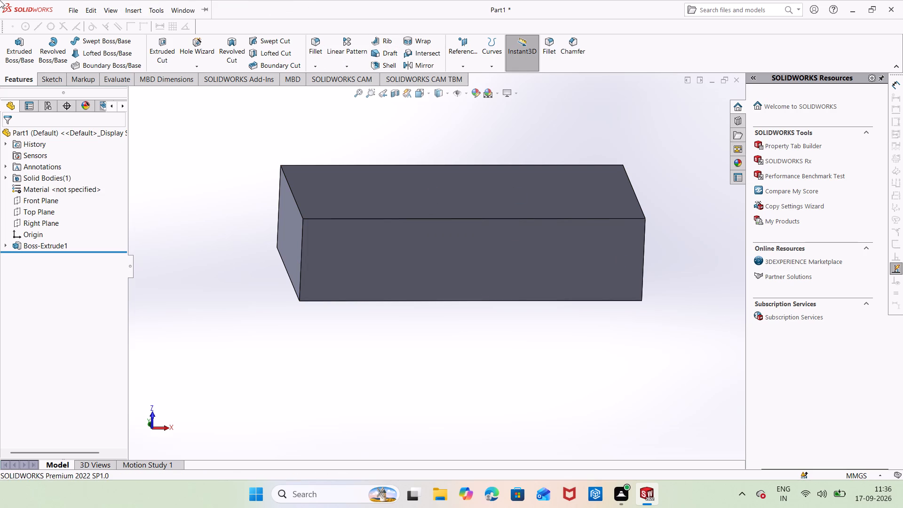
key("Escape")
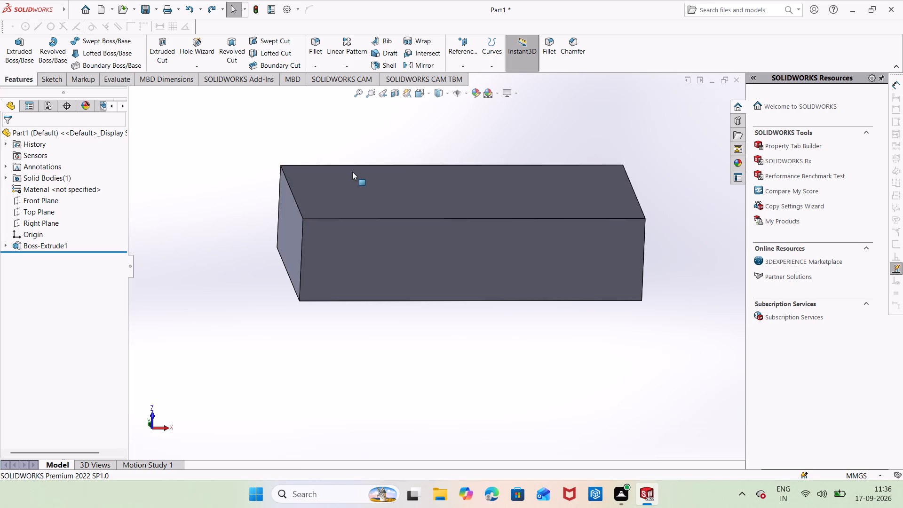
right_click(419, 194)
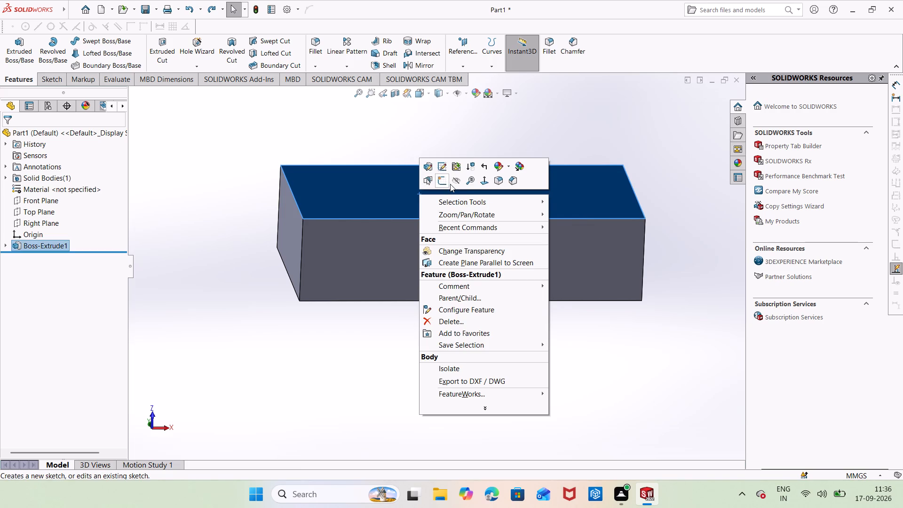
left_click(450, 184)
key("ctrl+z")
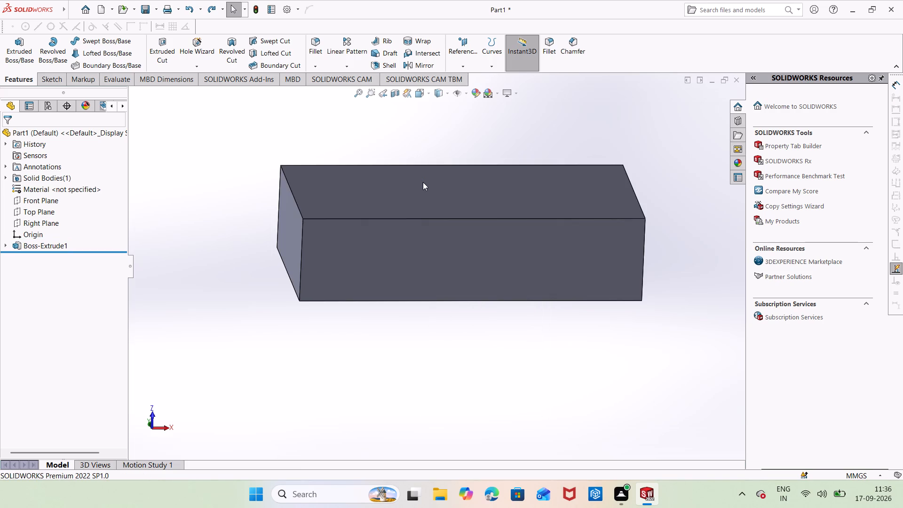
right_click(388, 179)
left_click(406, 168)
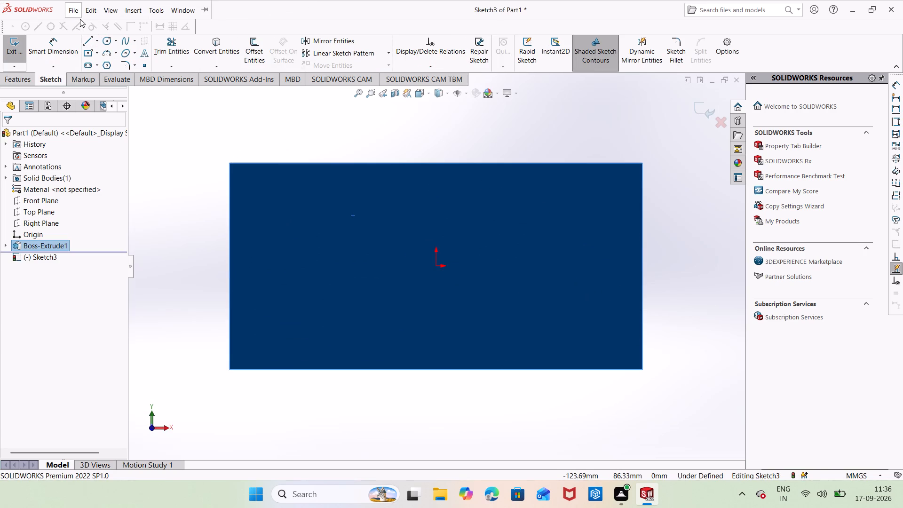
left_click(277, 114)
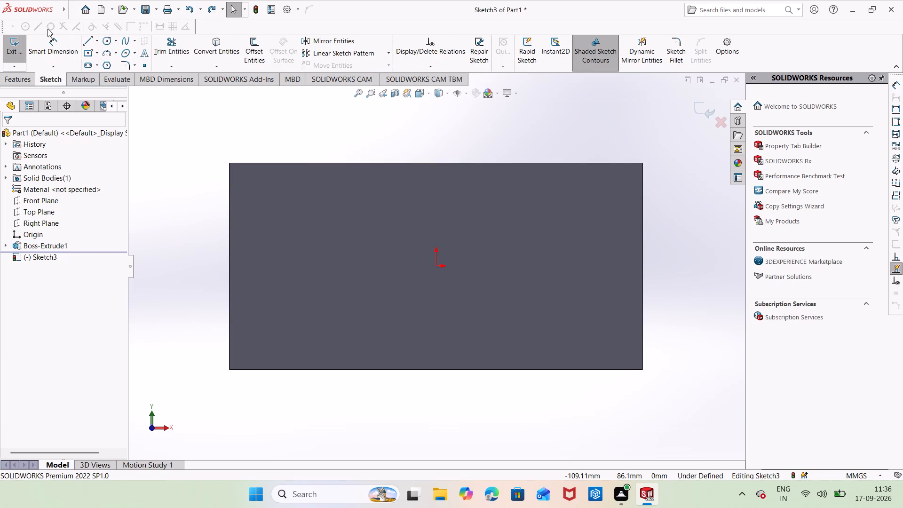
left_click(105, 42)
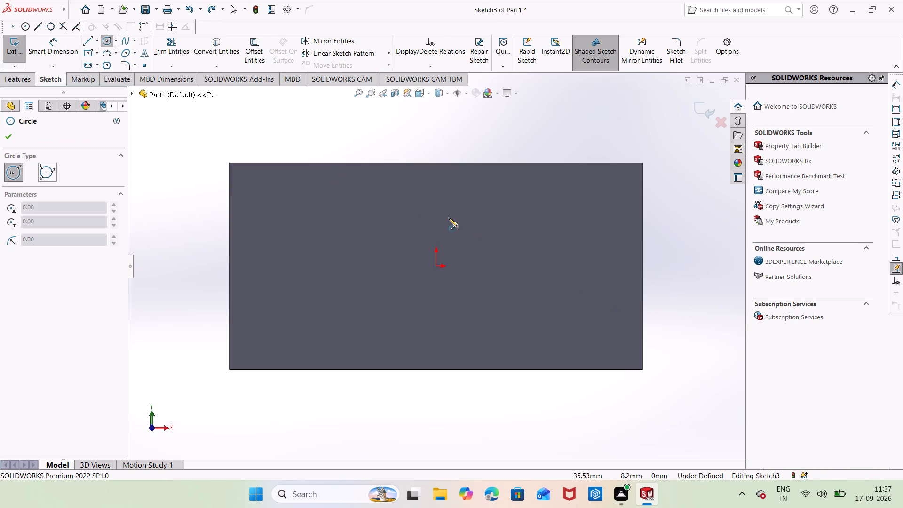
left_click(544, 265)
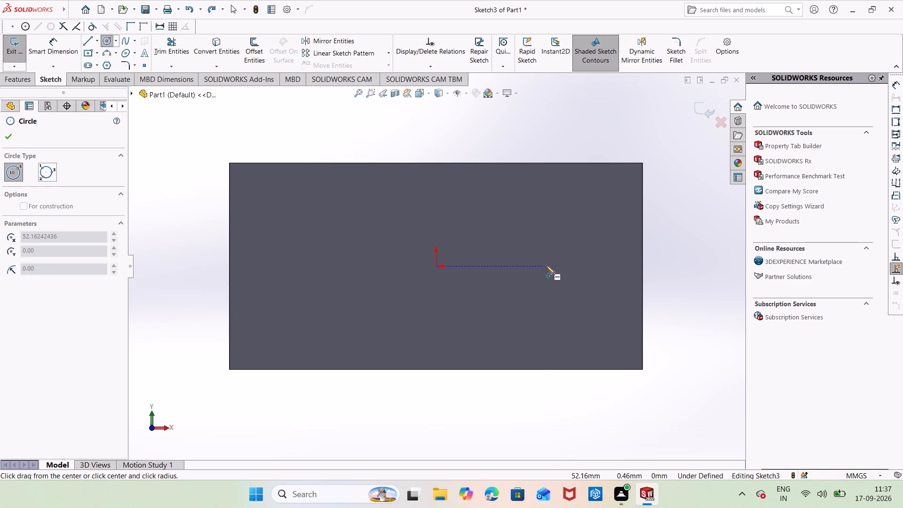
left_click(600, 297)
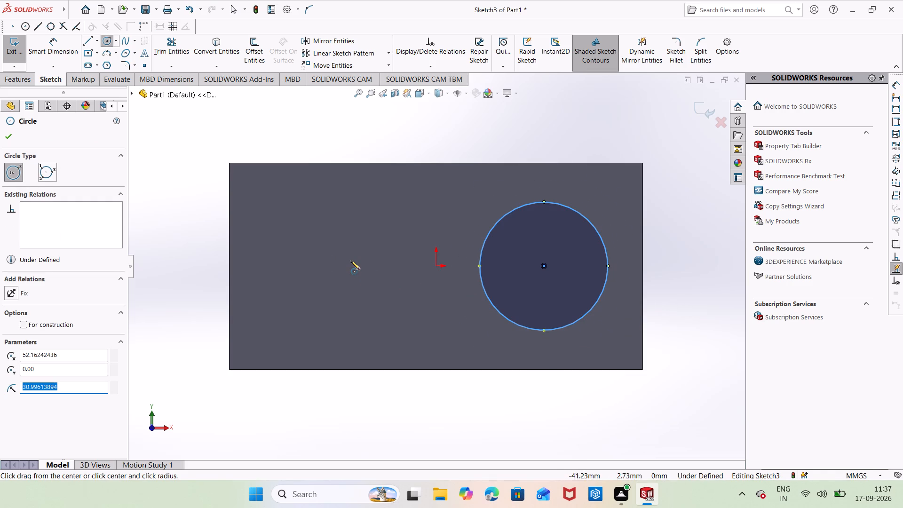
key("Escape")
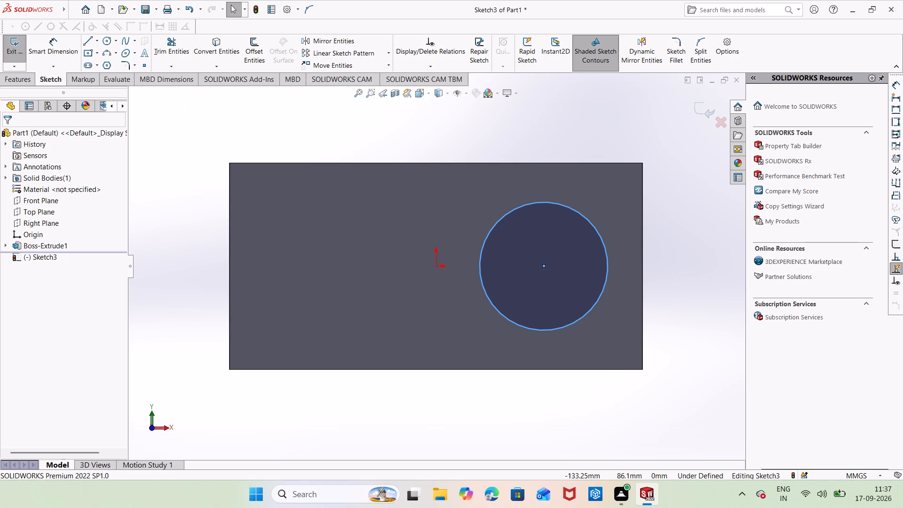
Add a diameter dimension to the circle on the block's large face and set it to 500 mm.
right_click_drag(241, 120, 343, 138)
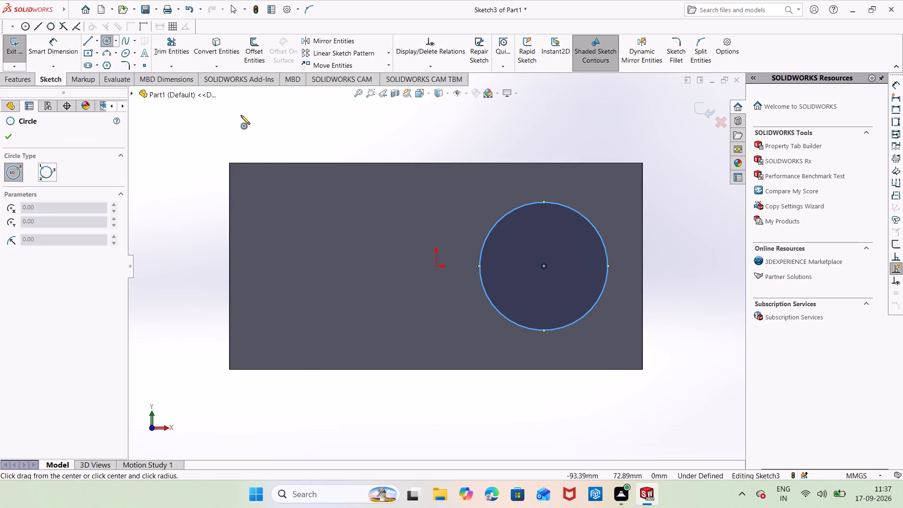
right_click_drag(230, 111, 103, 2)
right_click_drag(177, 186, 182, 180)
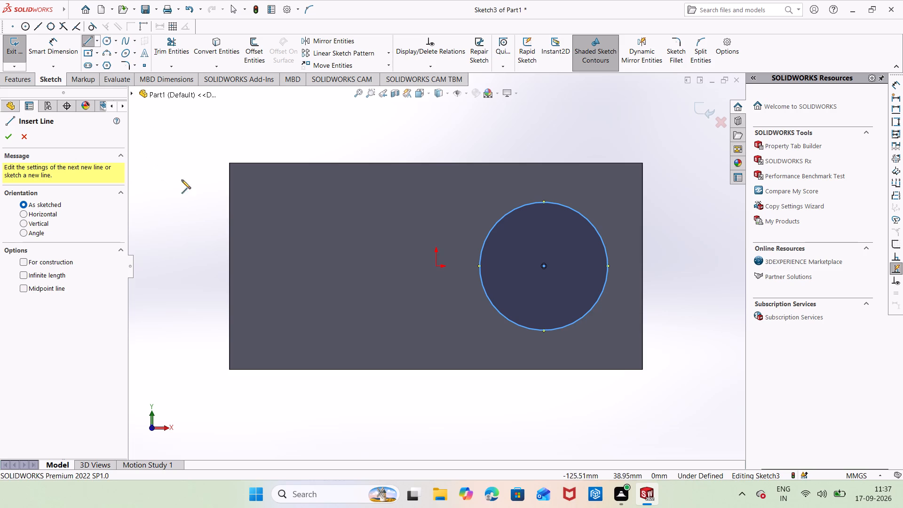
right_click_drag(182, 180, 238, 159)
right_click_drag(192, 171, 232, 140)
right_click_drag(196, 184, 182, 164)
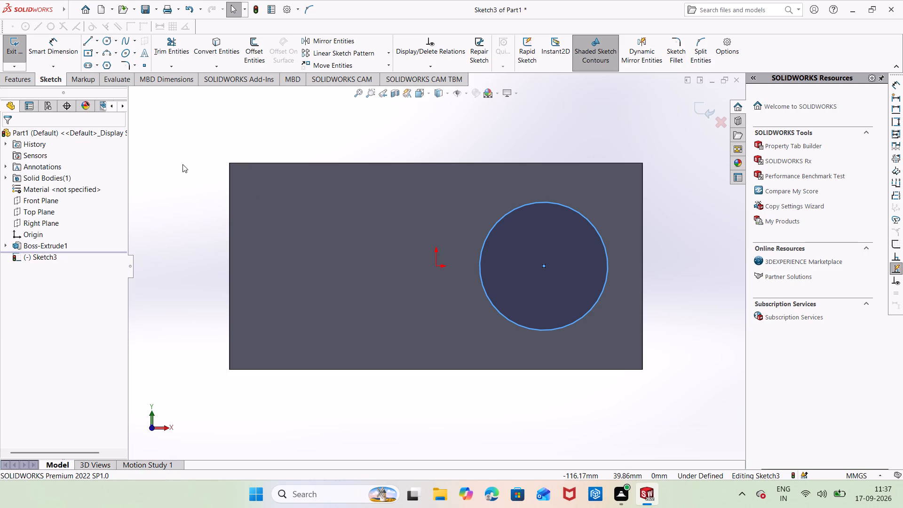
right_click_drag(182, 164, 99, 77)
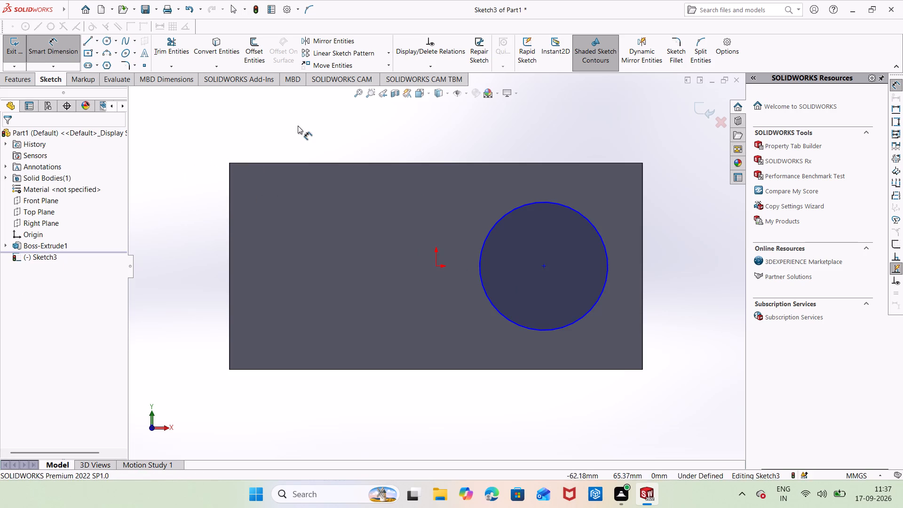
left_click(481, 245)
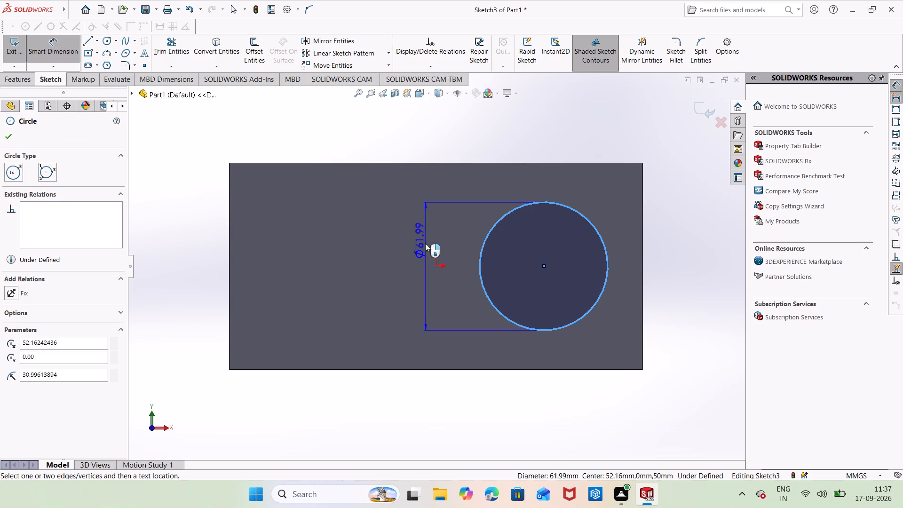
left_click(393, 244)
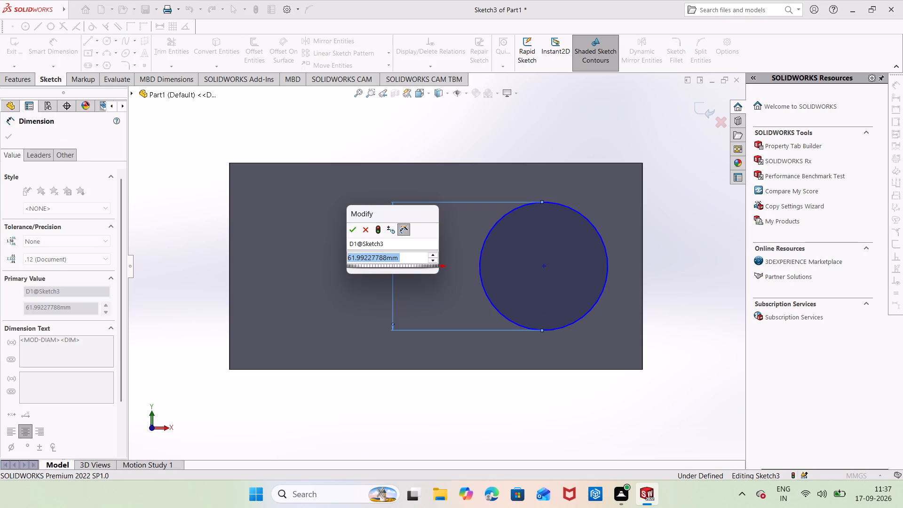
key("BackSpace")
type("500")
key("Return")
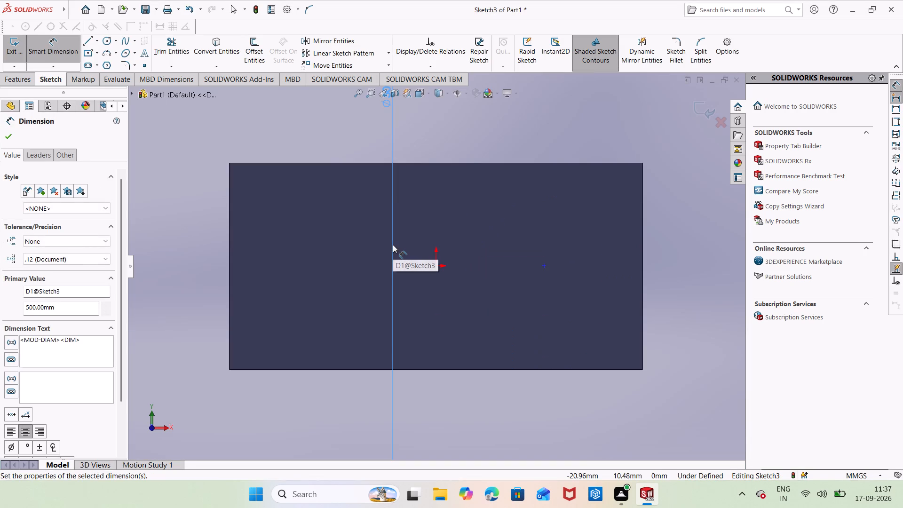
Undo the last diameter change and set the circle's diameter to 50 mm.
key("ctrl+z")
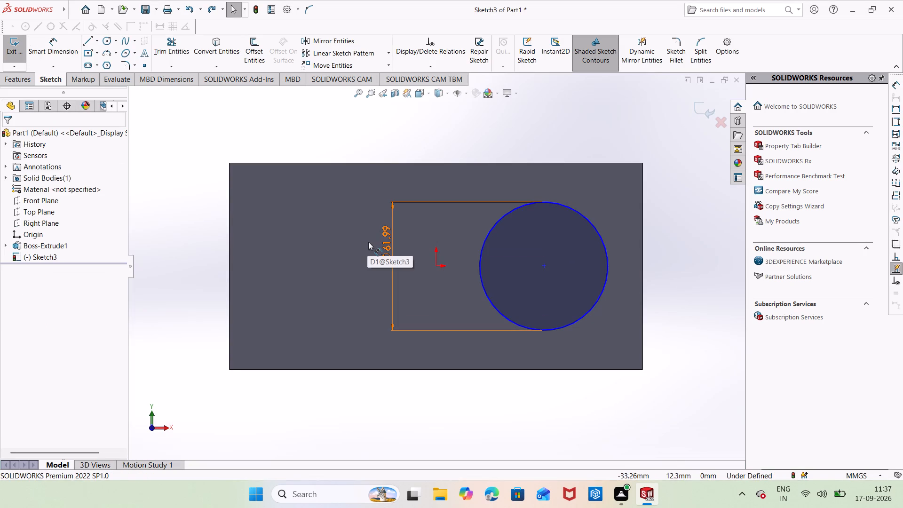
double_click(379, 237)
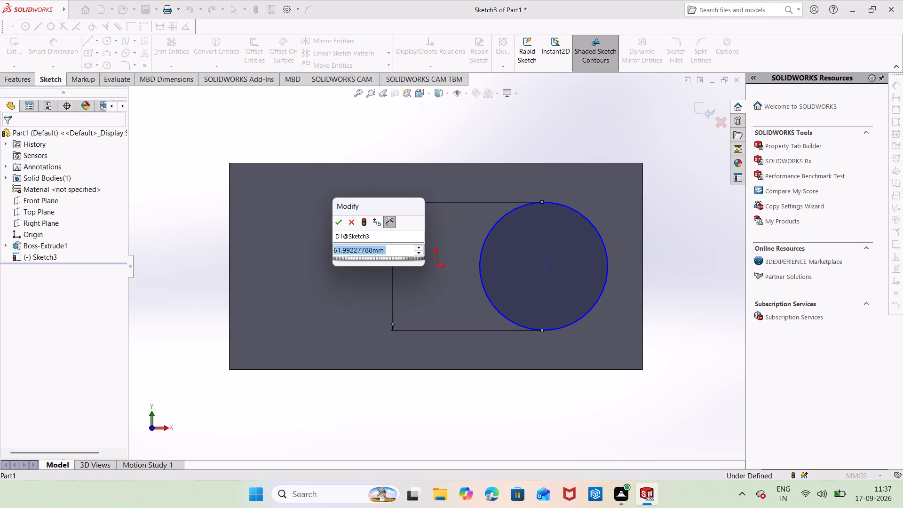
key("BackSpace")
type("50")
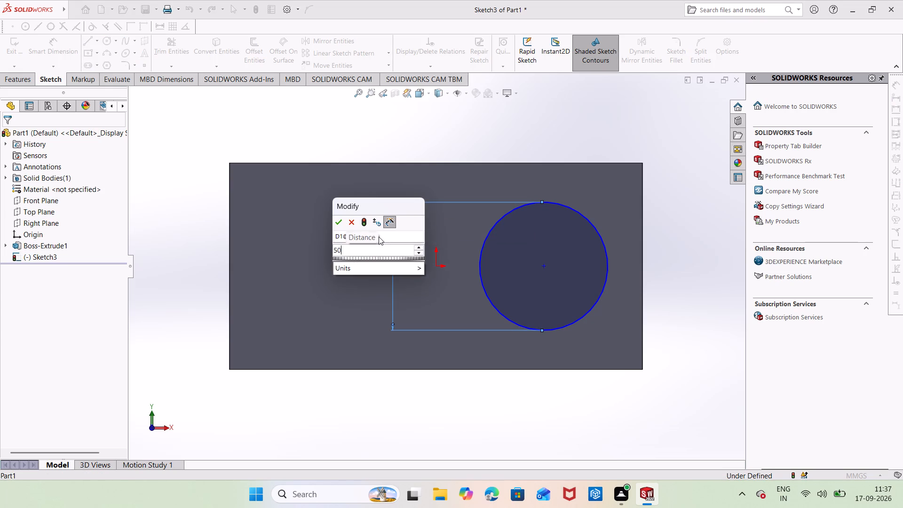
key("Return")
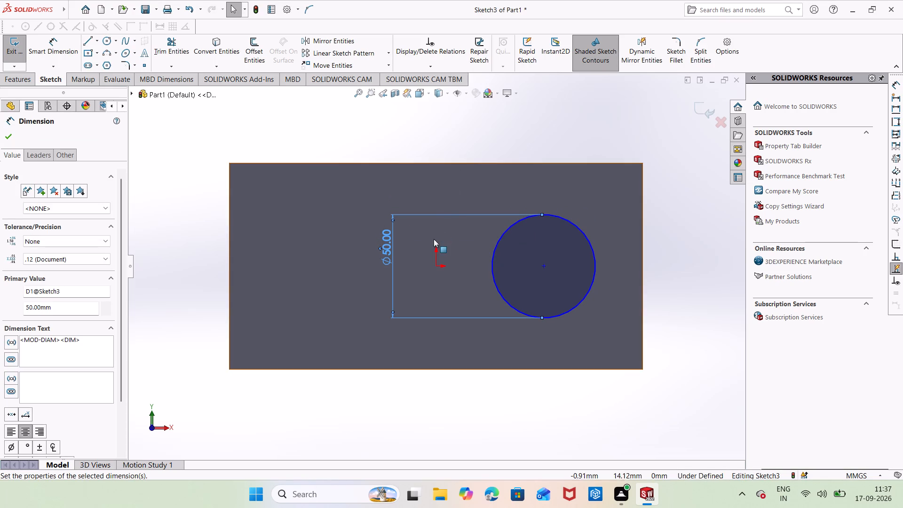
left_click(451, 209)
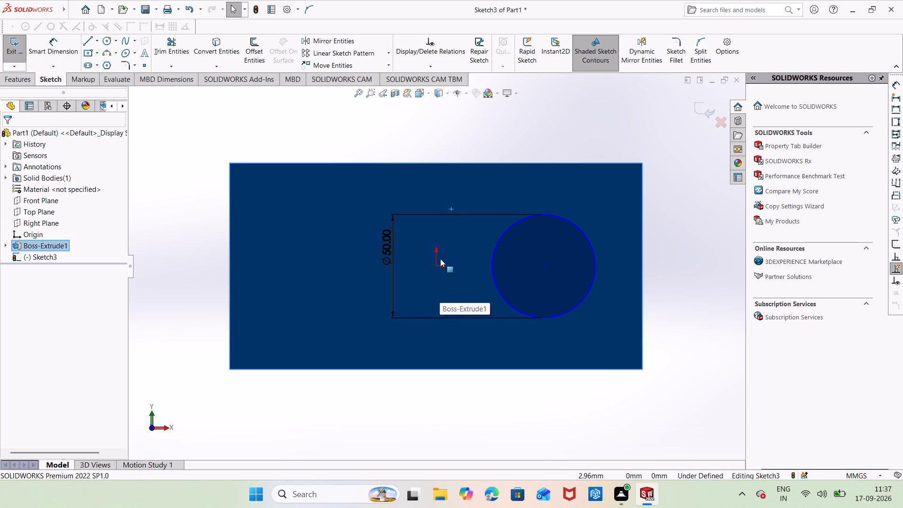
left_click(459, 206)
key("Escape")
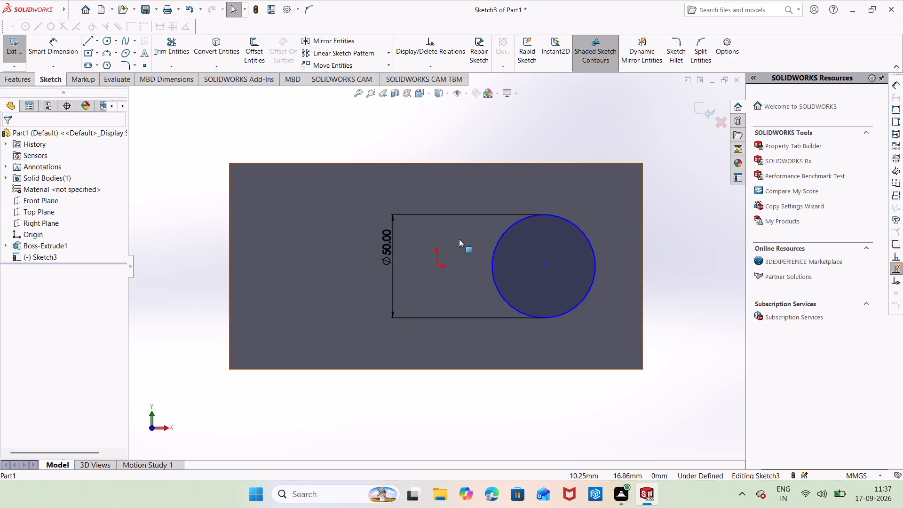
Dimension the horizontal distance from the origin to the circle's centre and set it to 50 mm.
right_click_drag(474, 251, 378, 210)
right_click_drag(403, 246, 416, 245)
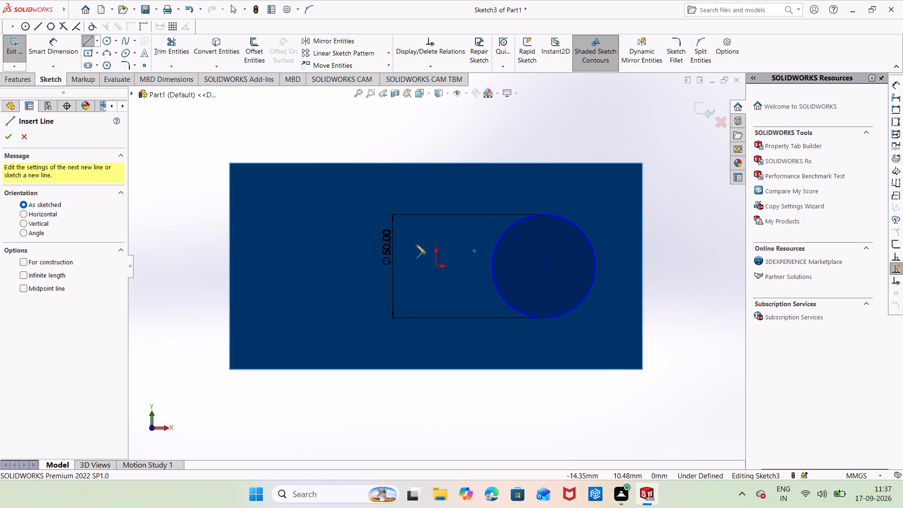
right_click_drag(416, 245, 496, 252)
right_click_drag(391, 325, 290, 201)
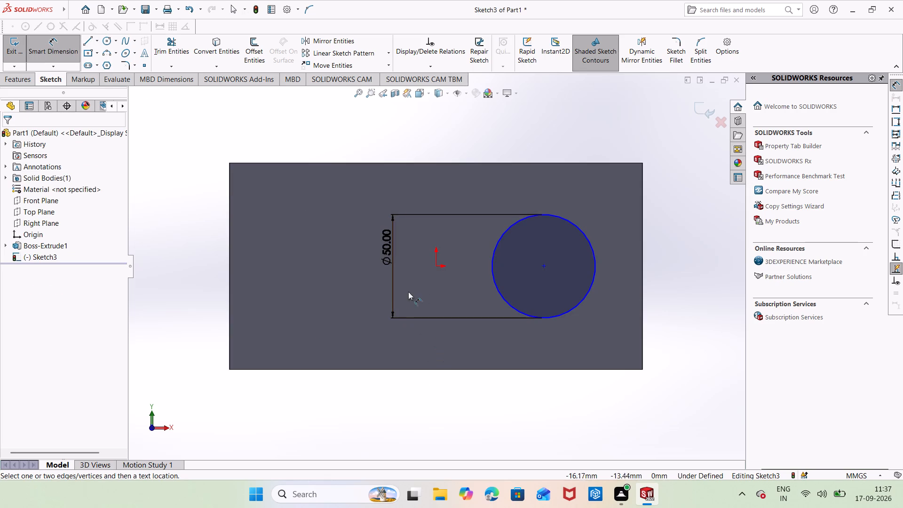
left_click(437, 265)
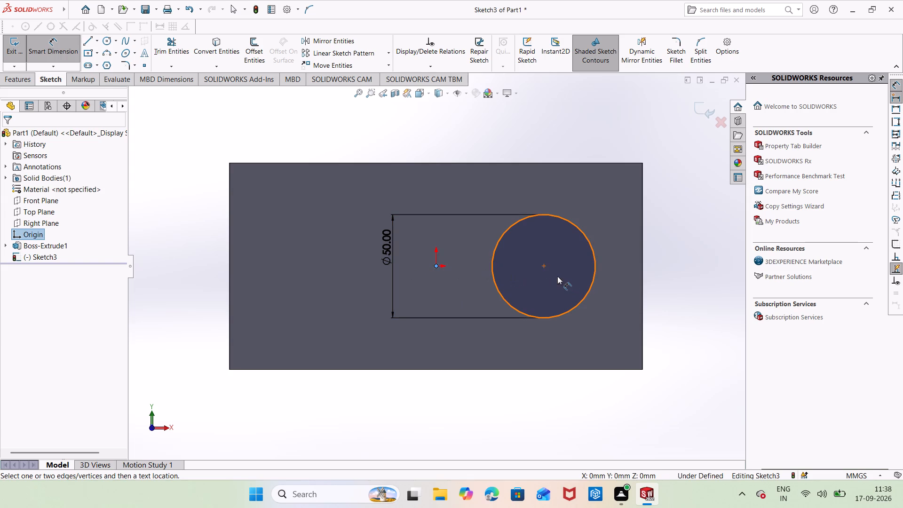
left_click(542, 267)
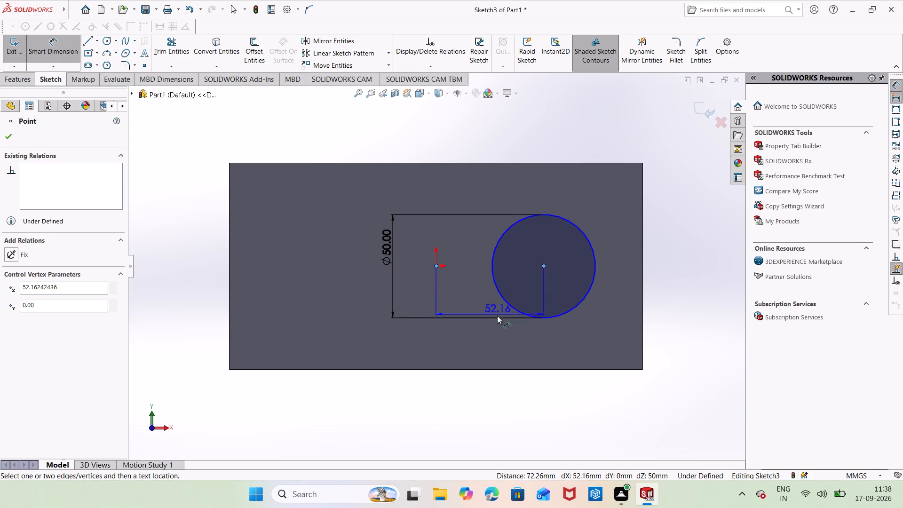
left_click(486, 344)
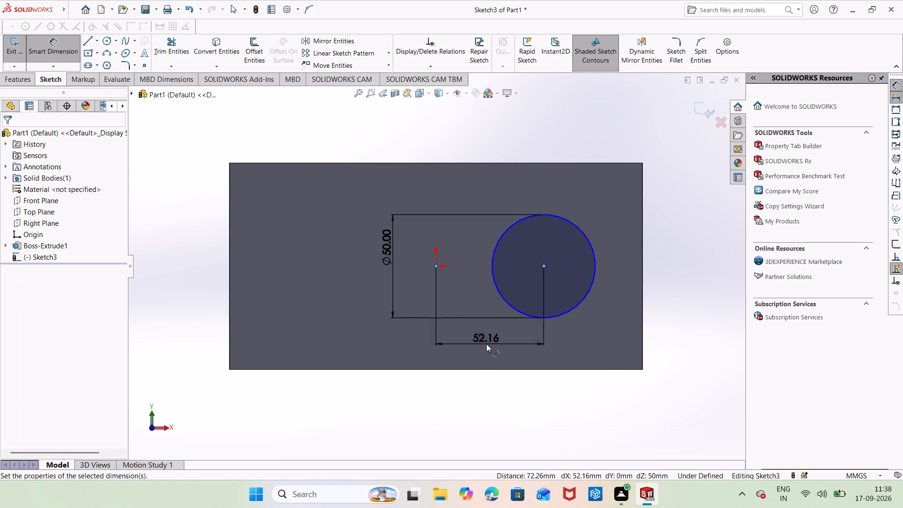
key("BackSpace")
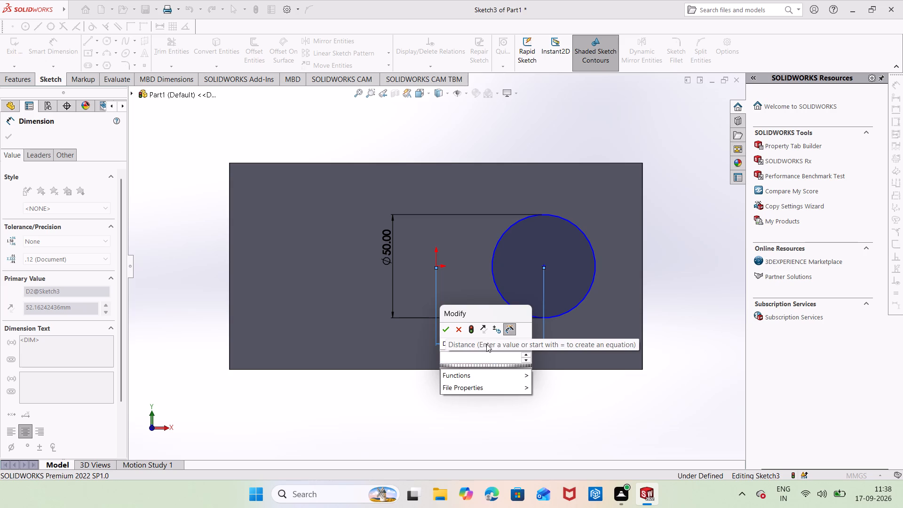
type("50")
key("Return")
key("Escape")
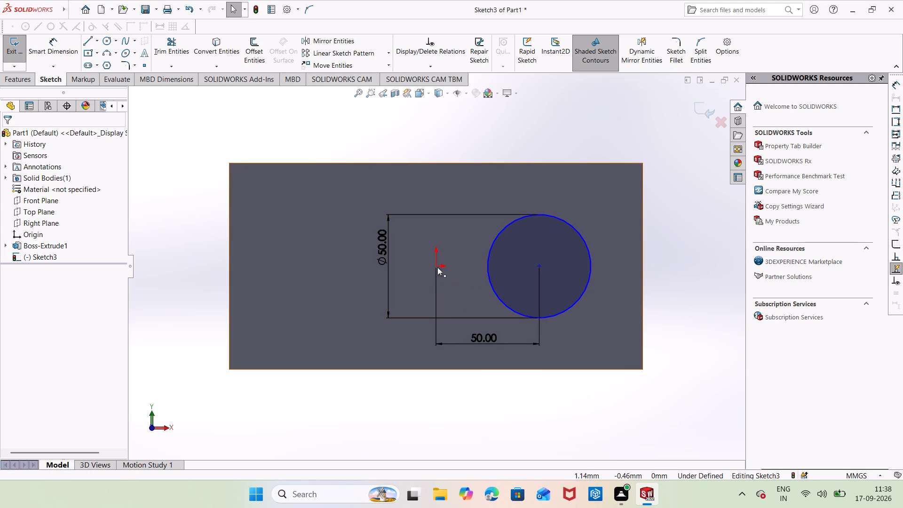
key("Escape")
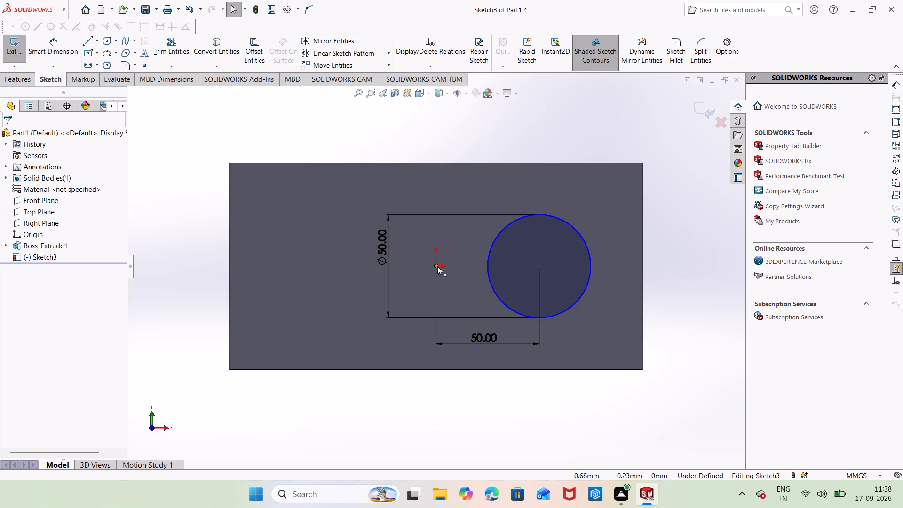
Add a Horizontal relation between the origin and the circle's centre point.
left_click(435, 265, "ctrl")
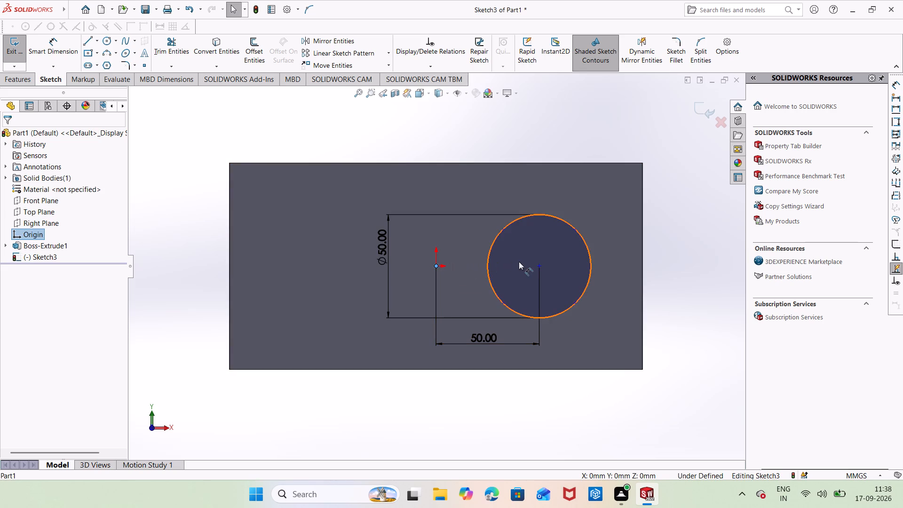
left_click(540, 265, "ctrl")
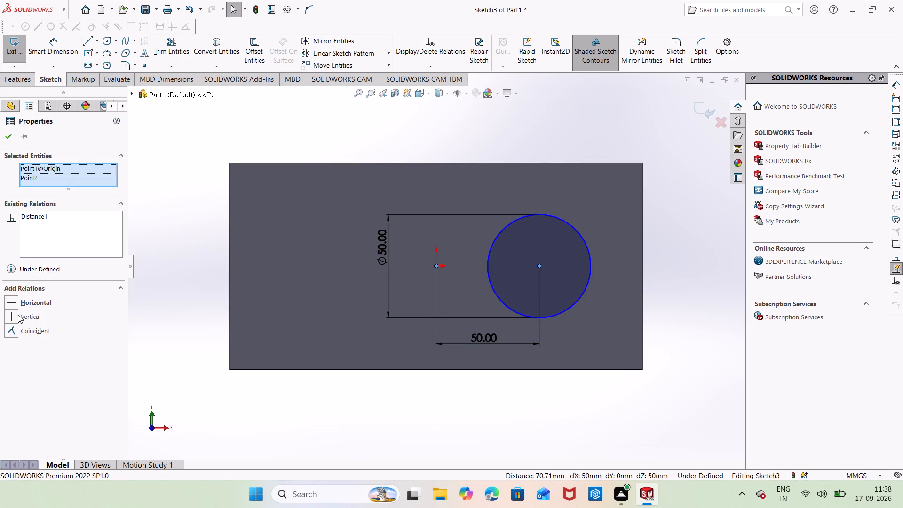
left_click(45, 301)
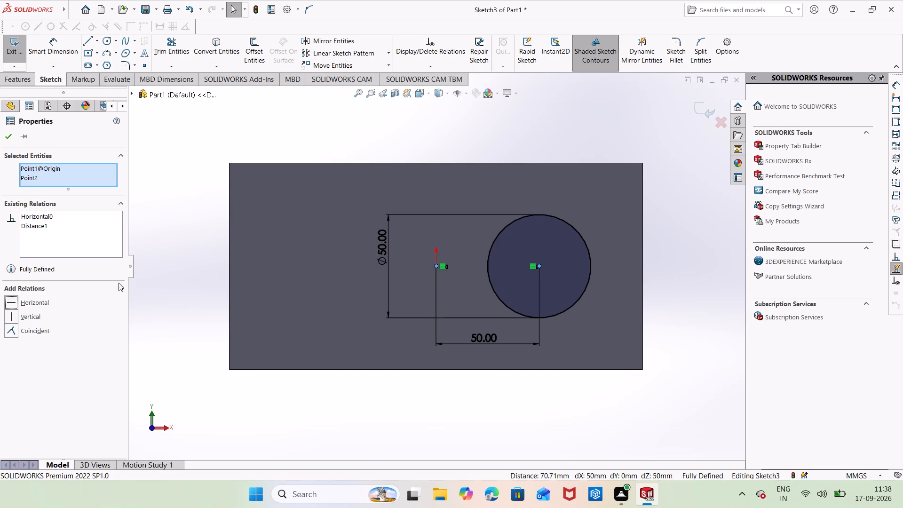
left_click(161, 285)
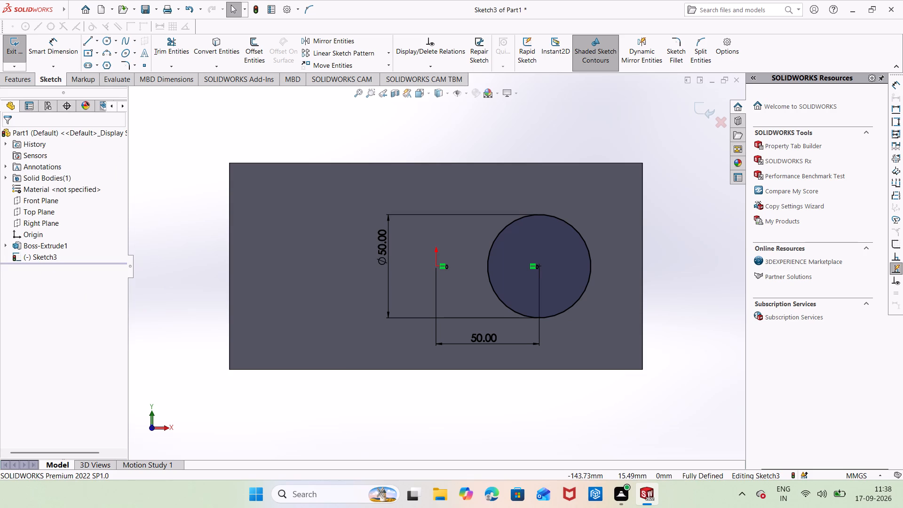
Extrude the circle as a Blind boss 50 mm out from the block's large face, with Merge result on.
left_click(21, 82)
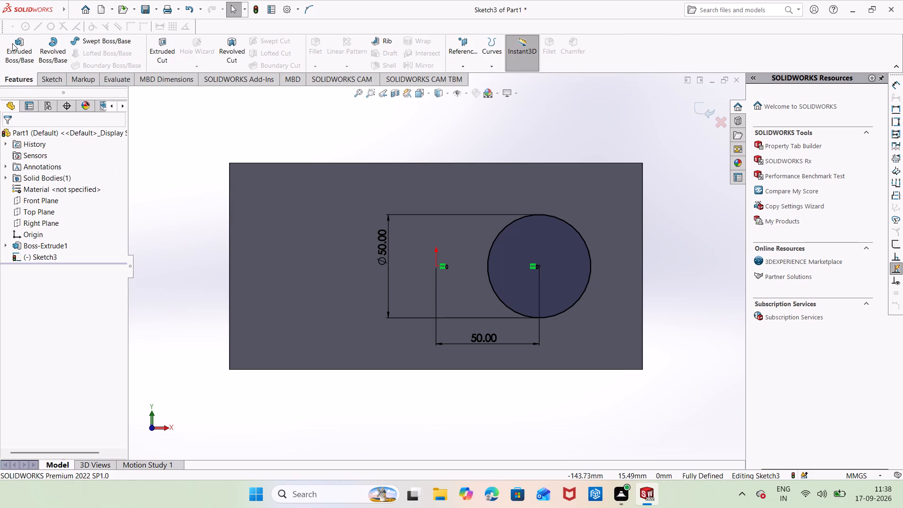
left_click(12, 43)
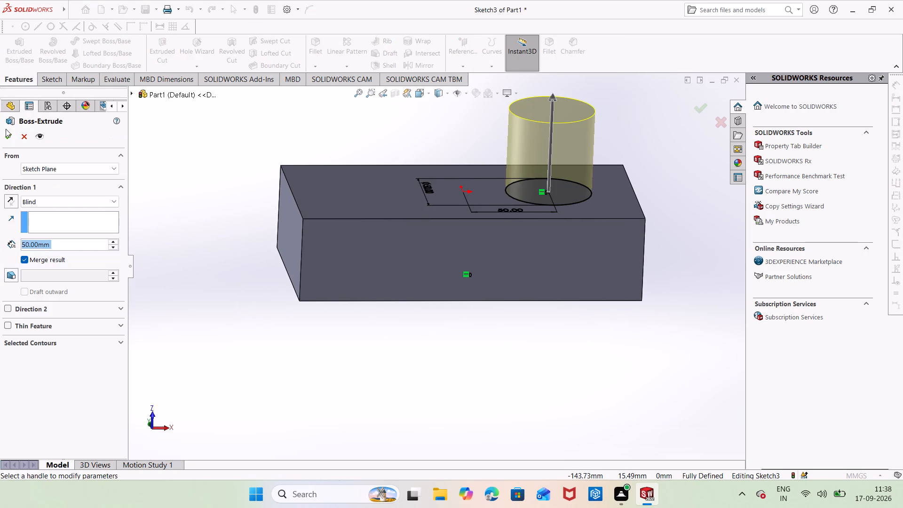
left_click(2, 134)
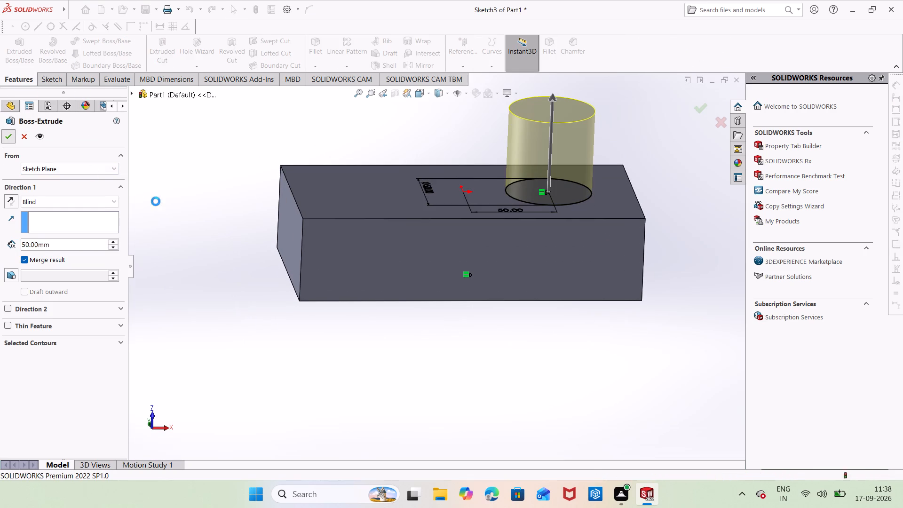
Start a sketch on the block's large face and draw a circle centred about 61 mm from the origin along negative X, opposite the cylinder.
scroll(290, 191, "down", 1)
middle_click_drag(290, 191, 296, 240)
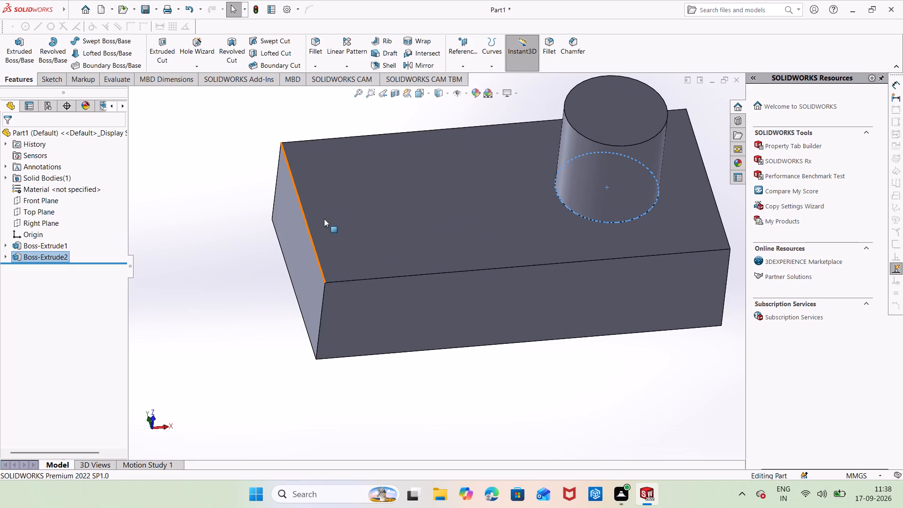
right_click(352, 201)
left_click(373, 182)
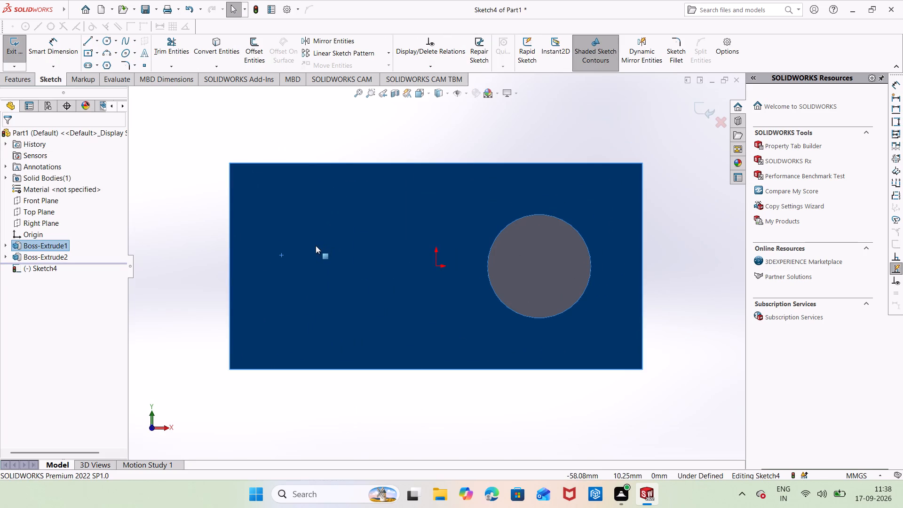
key("c")
key("Return")
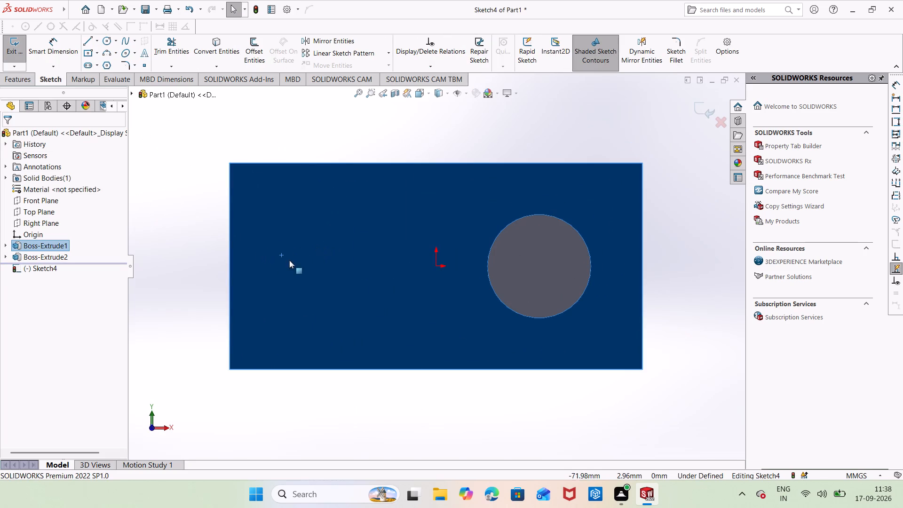
key("Escape")
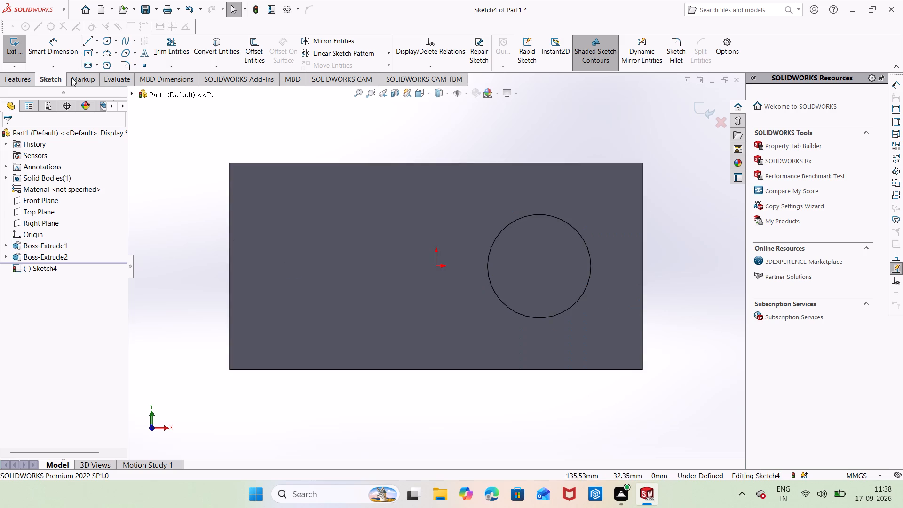
left_click(107, 43)
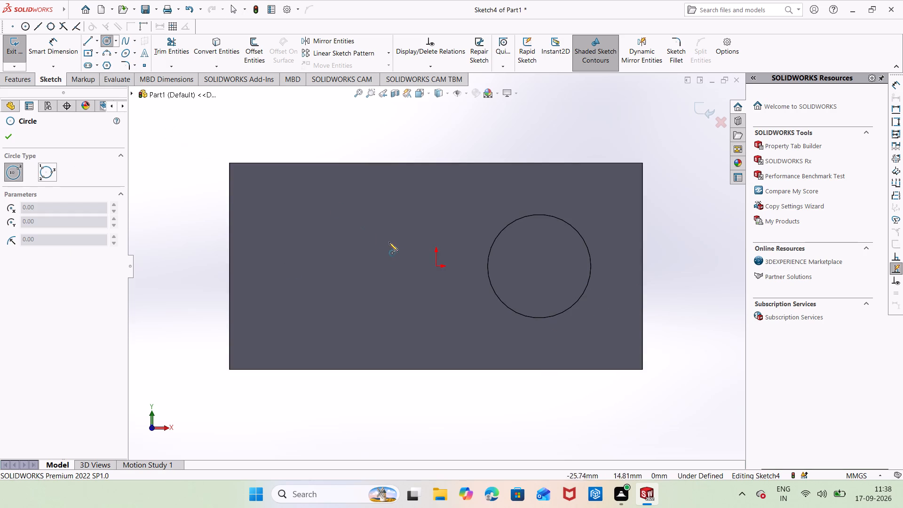
left_click(311, 267)
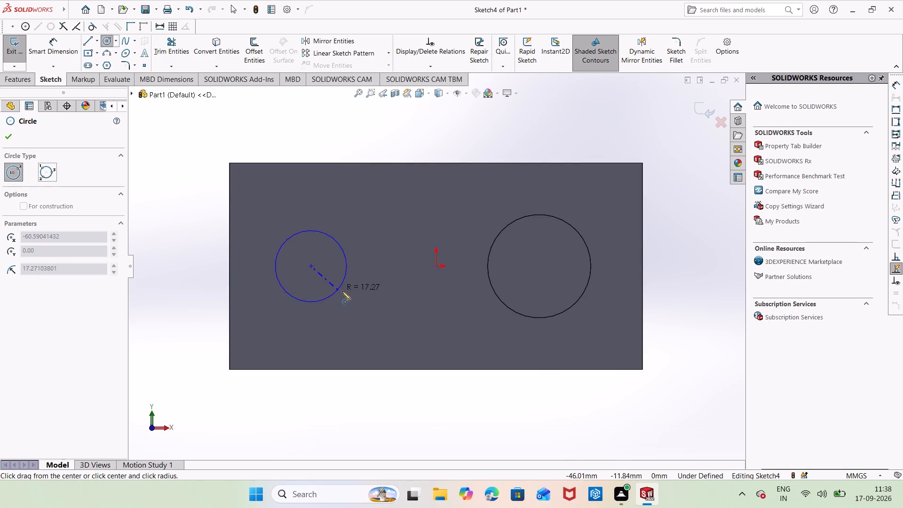
left_click(350, 293)
key("Escape")
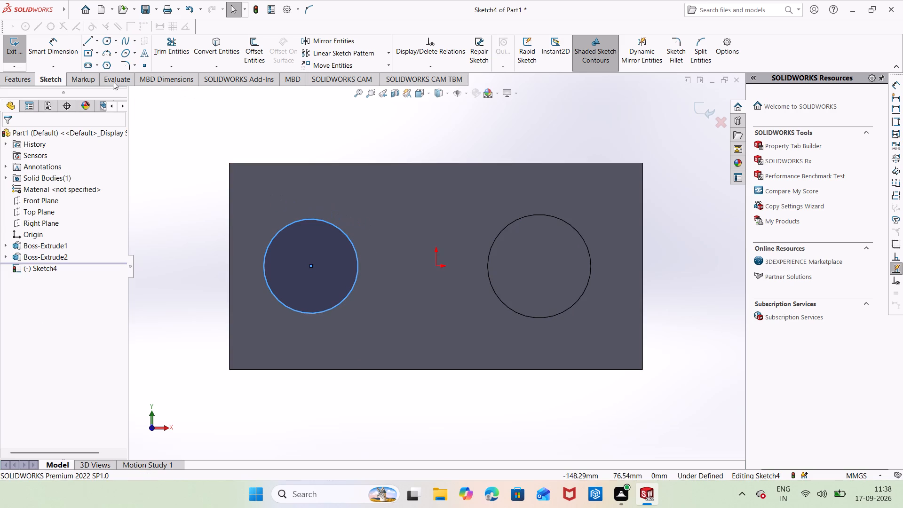
Dimension the new circle's diameter and set it to 40 mm.
left_click(50, 49)
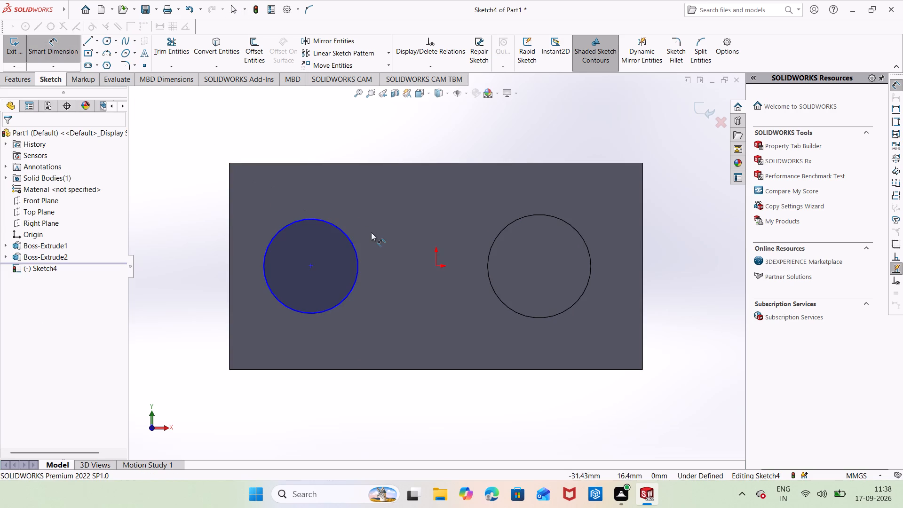
left_click(354, 249)
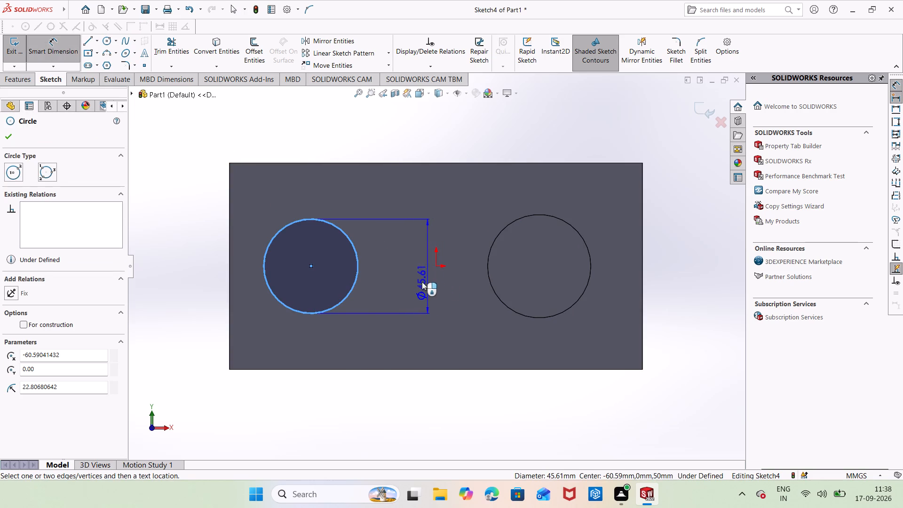
left_click(396, 272)
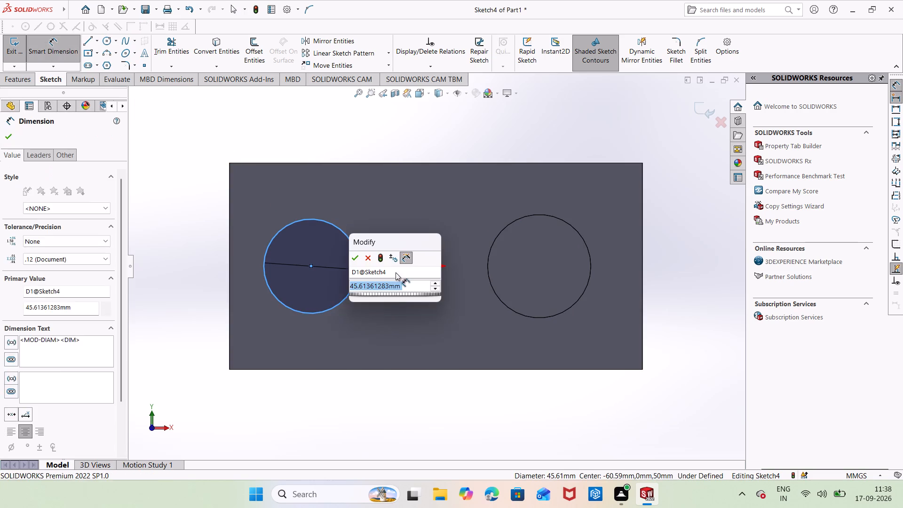
key("BackSpace")
type("40")
key("Return")
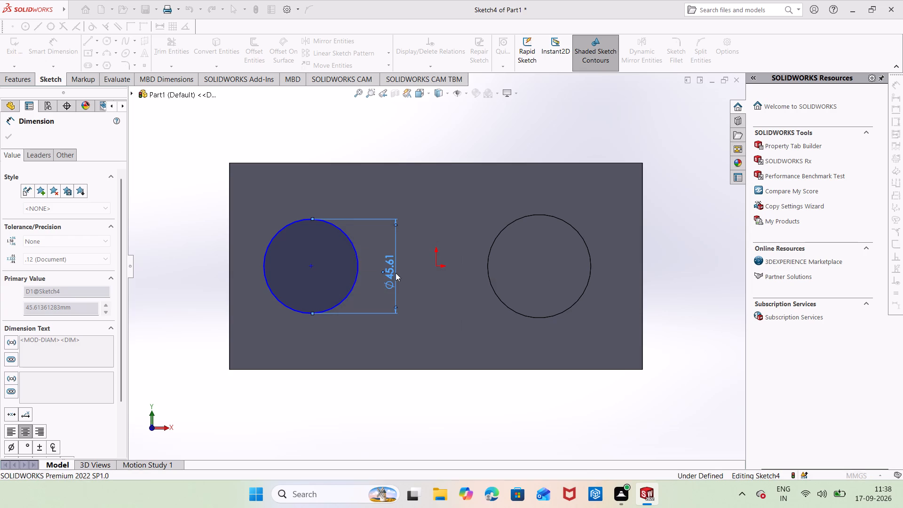
left_click(418, 241)
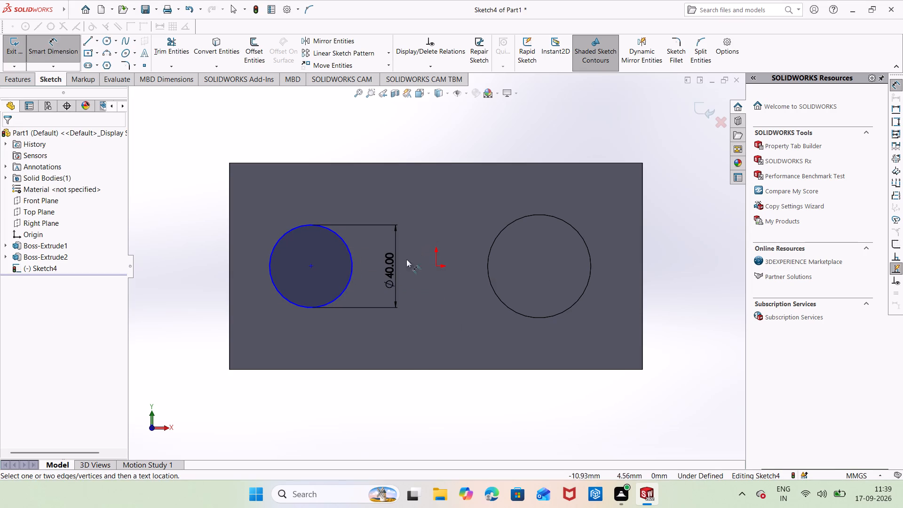
key("Escape")
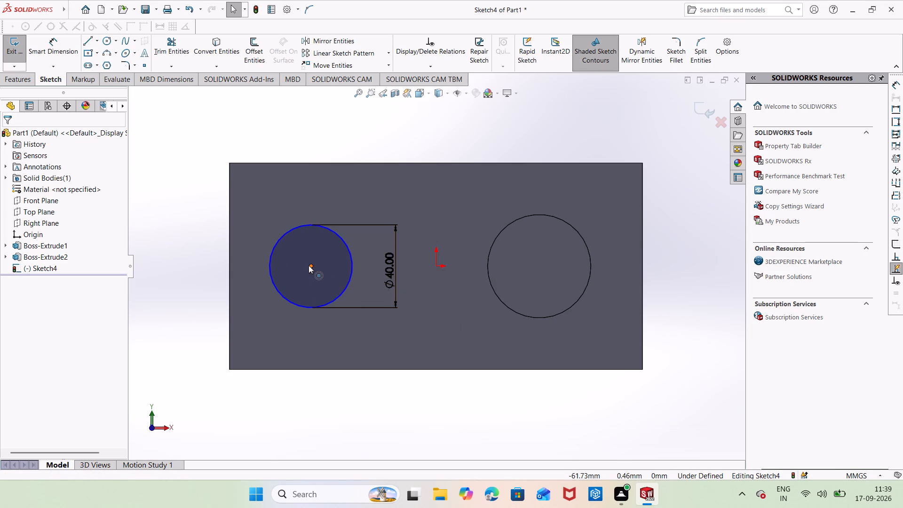
Add a Horizontal relation between the 40 mm circle's centre point and the origin.
left_click(309, 266, "ctrl")
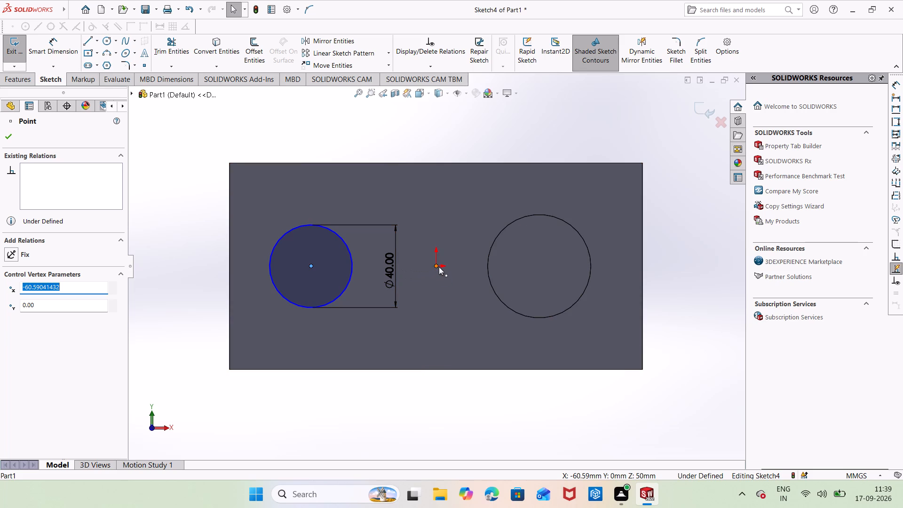
left_click(437, 265, "ctrl")
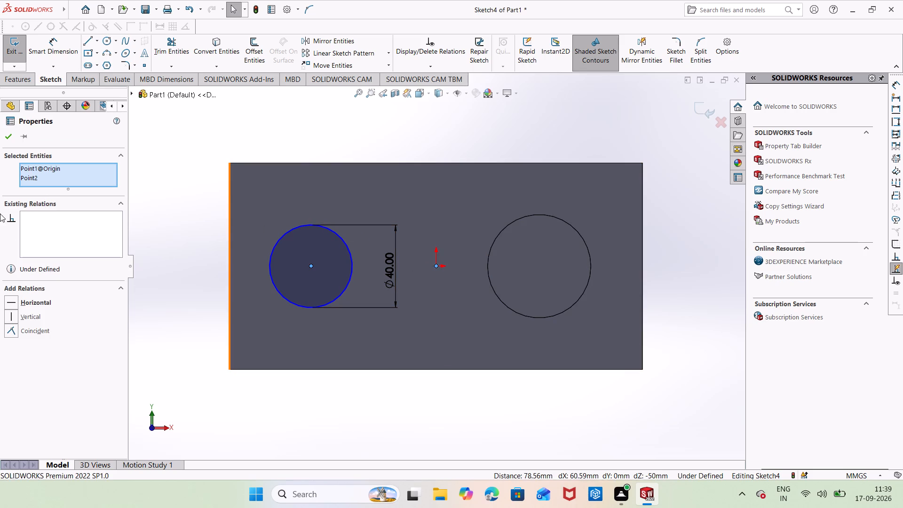
left_click(49, 306)
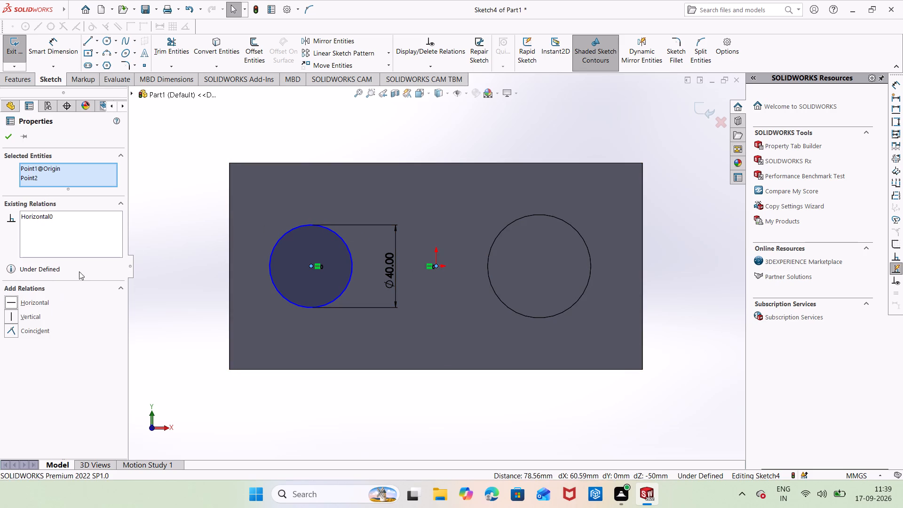
key("Escape")
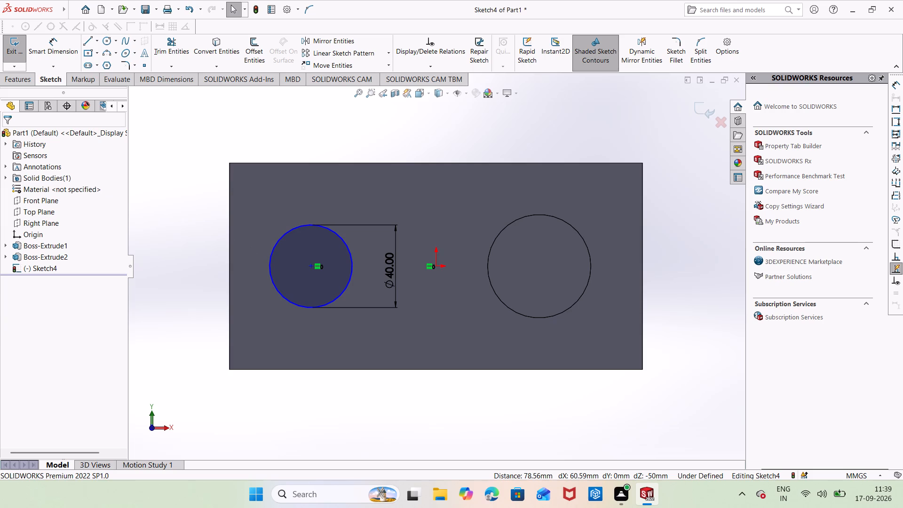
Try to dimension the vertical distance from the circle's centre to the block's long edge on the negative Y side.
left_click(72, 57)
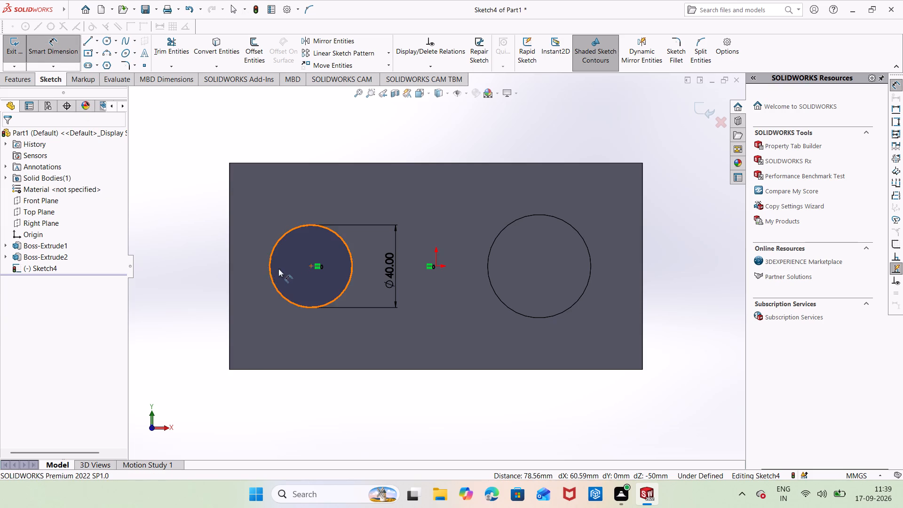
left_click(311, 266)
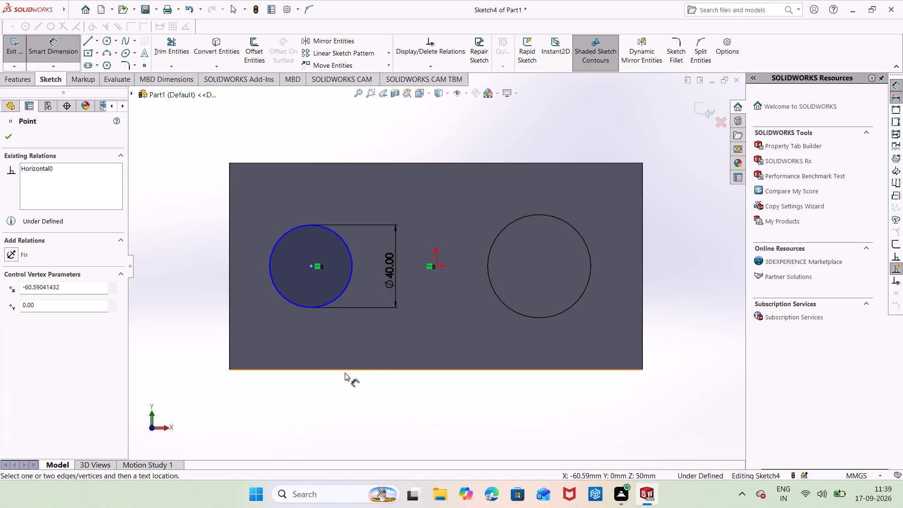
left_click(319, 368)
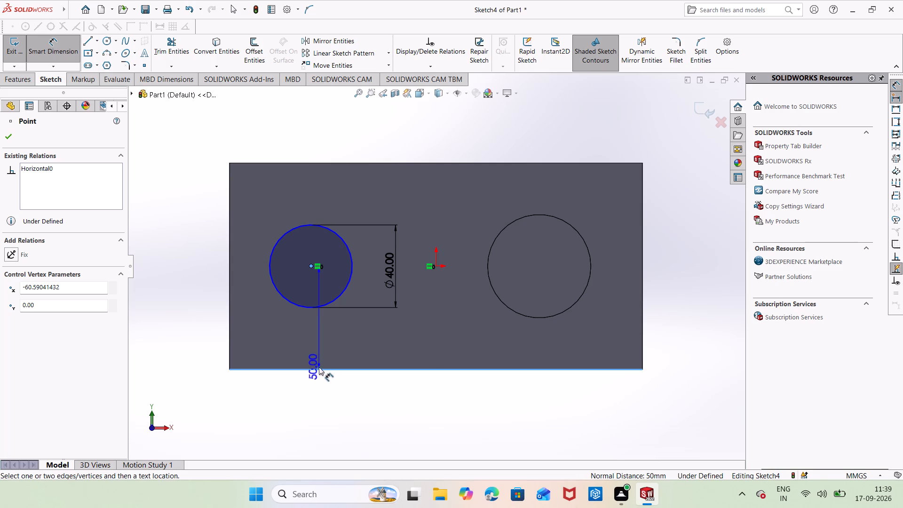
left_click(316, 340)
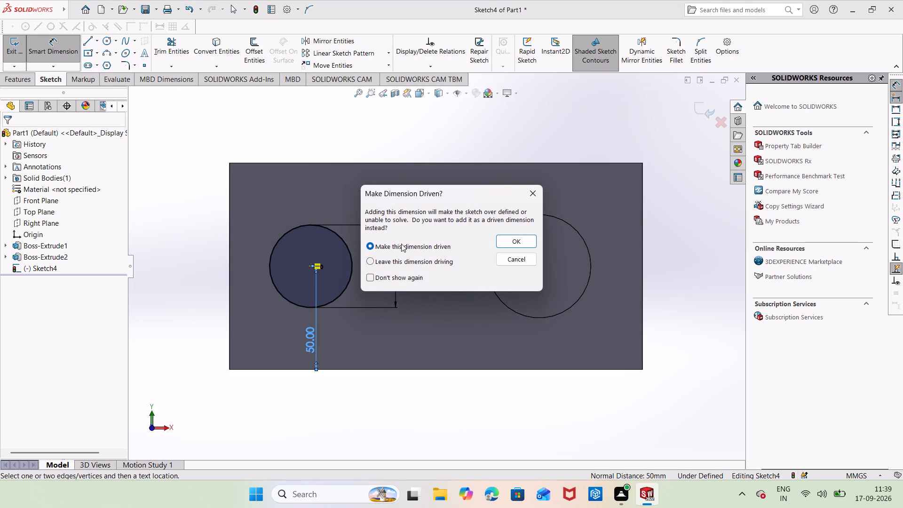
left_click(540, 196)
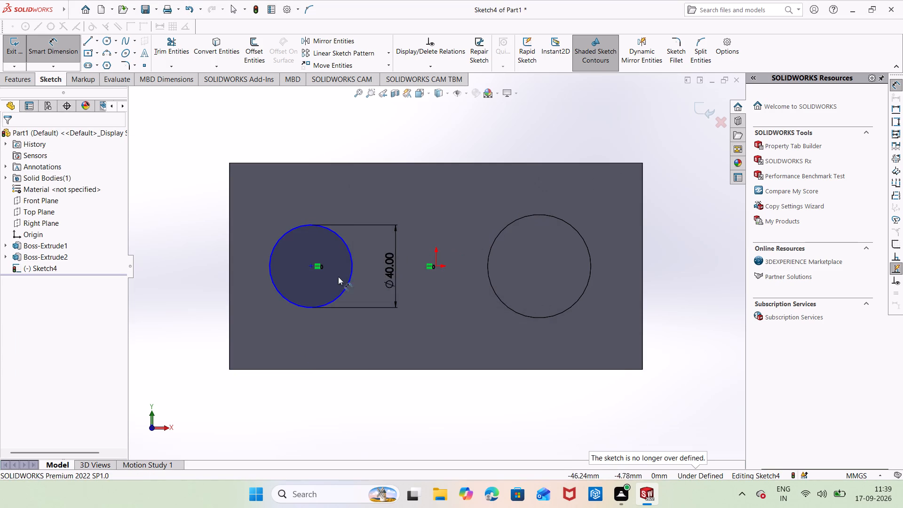
Dimension the distance from the circle's centre to the block's short edge on the negative X side and set it to 40 mm.
left_click(310, 266)
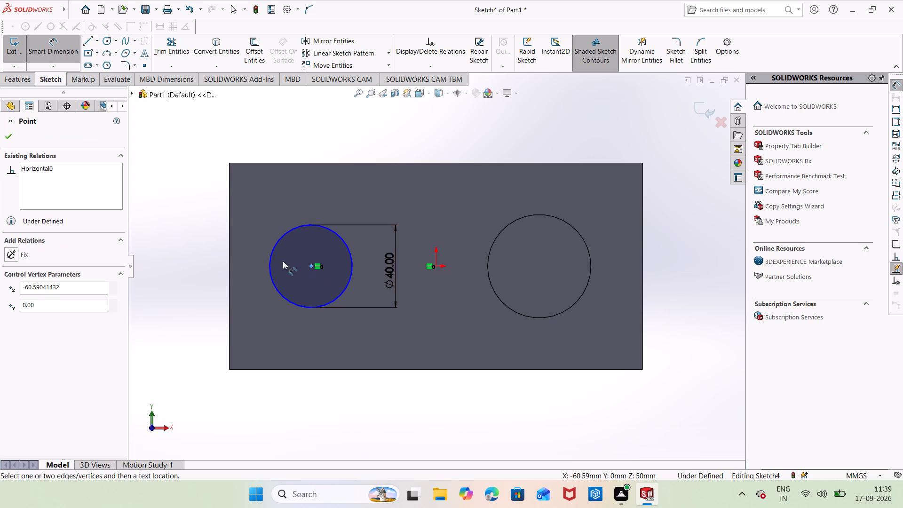
left_click(231, 264)
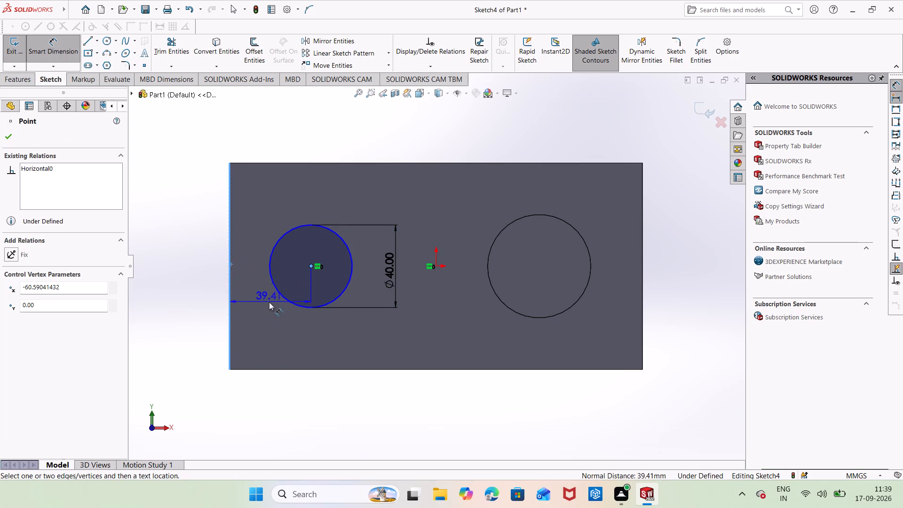
left_click(267, 309)
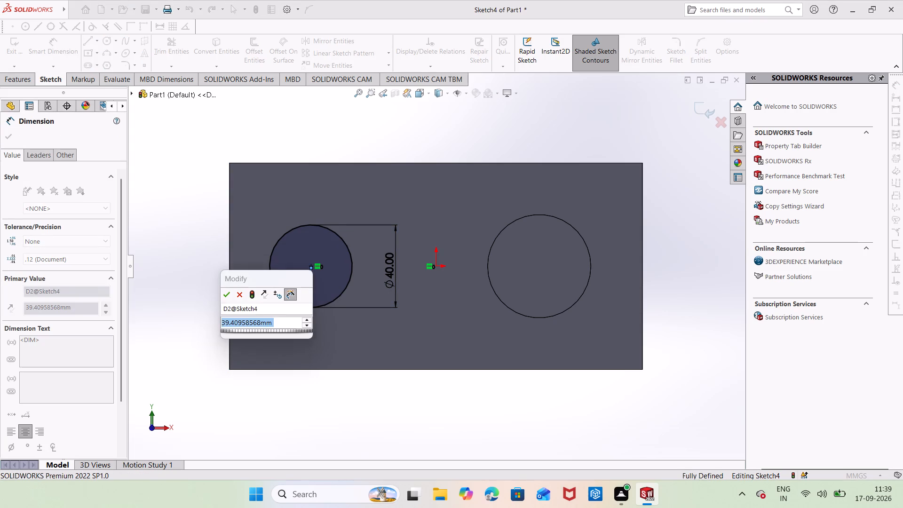
key("BackSpace")
type("40")
key("Return")
key("Escape")
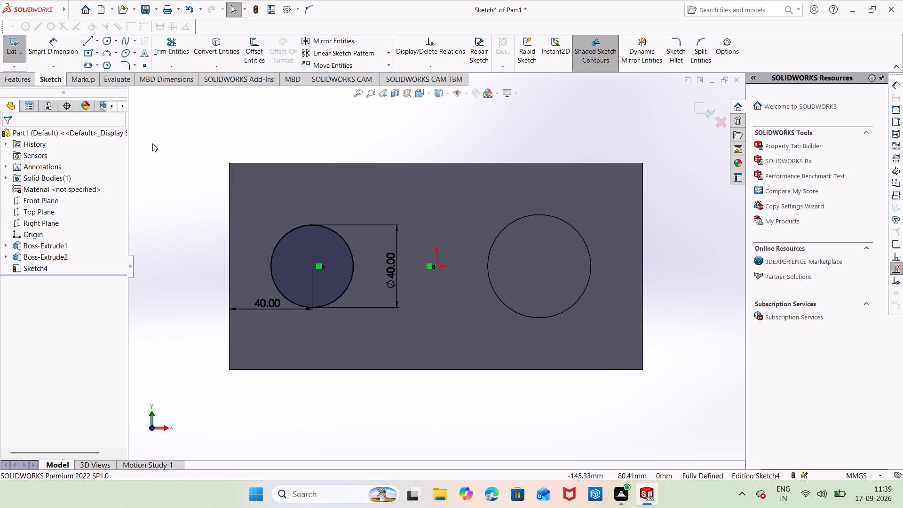
Extrude the 40 mm circle as a Blind boss 25 mm out from the block's large face, with Merge result on.
left_click(29, 79)
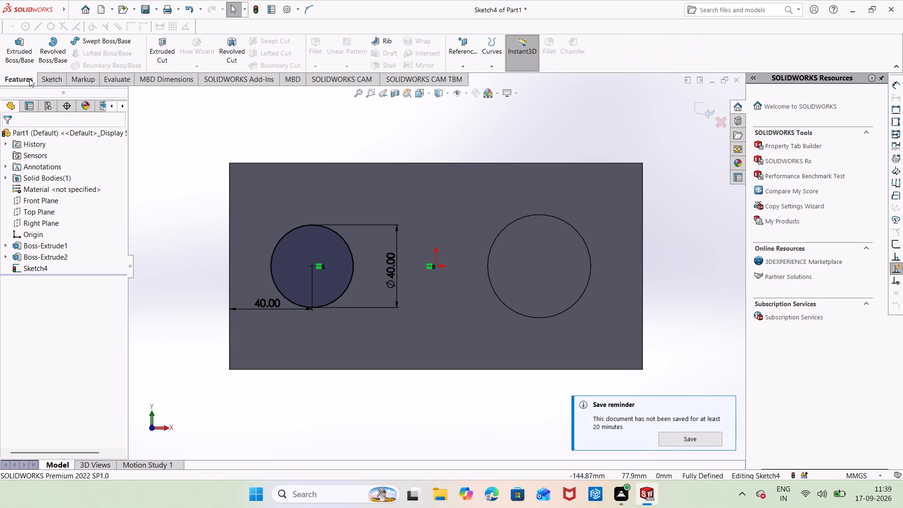
left_click(17, 42)
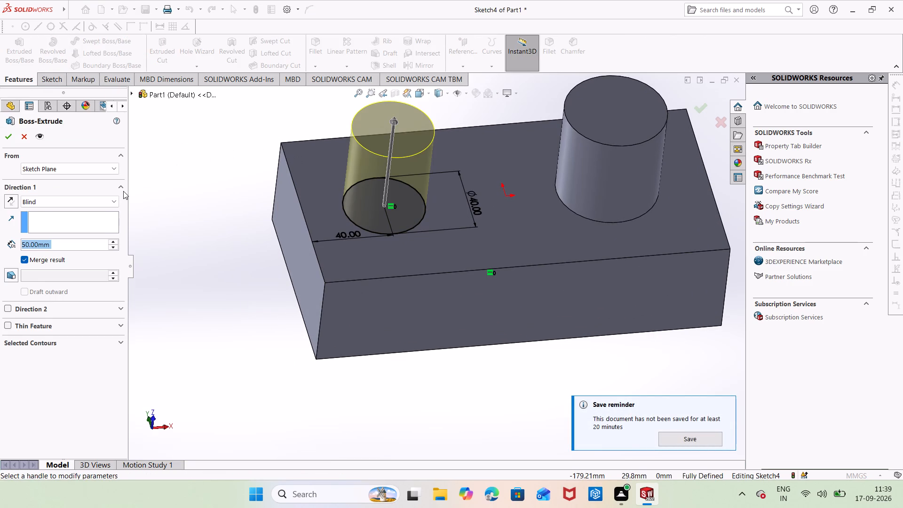
key("BackSpace")
type("25")
key("Return")
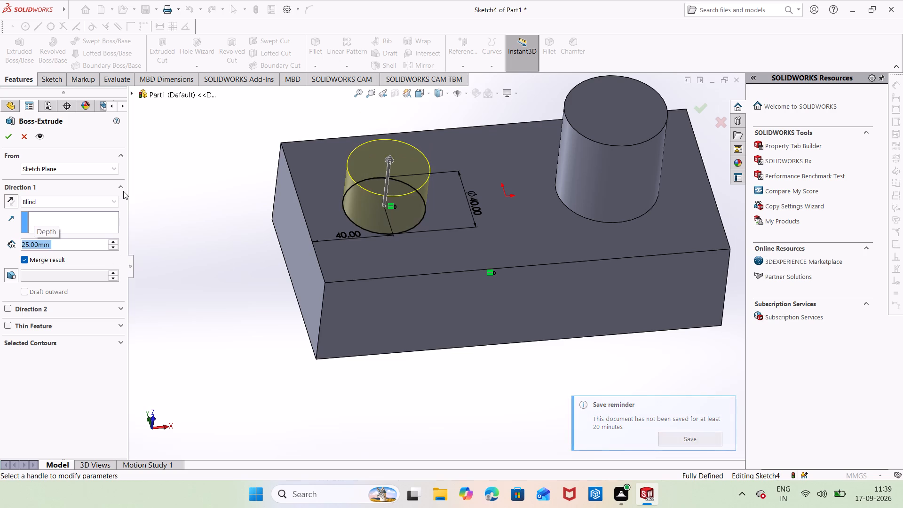
left_click(3, 131)
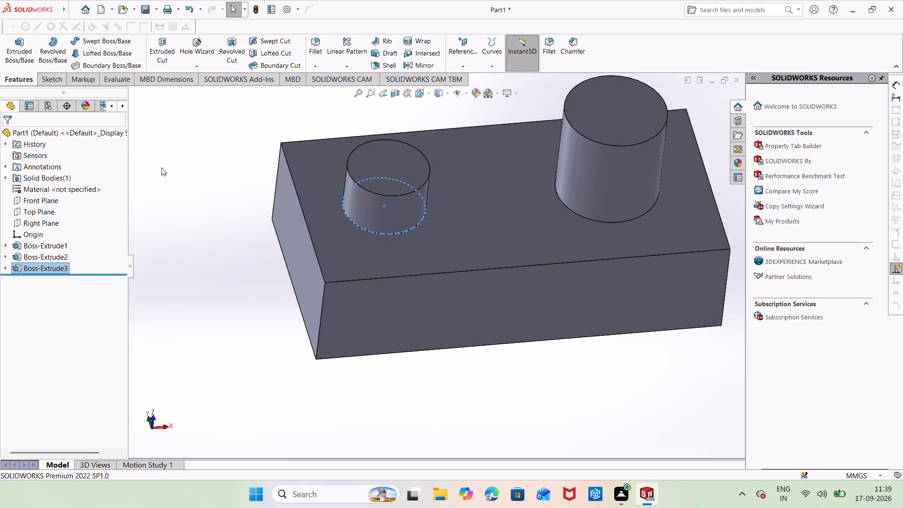
left_click(164, 167)
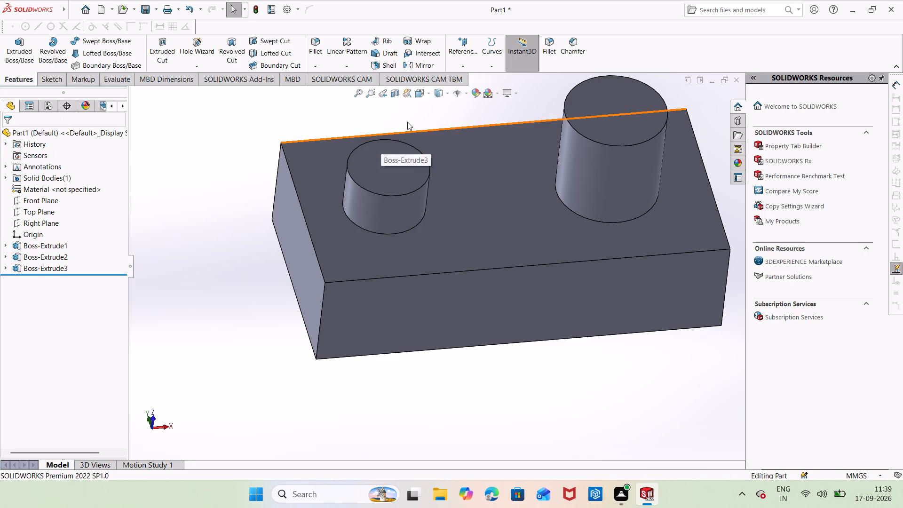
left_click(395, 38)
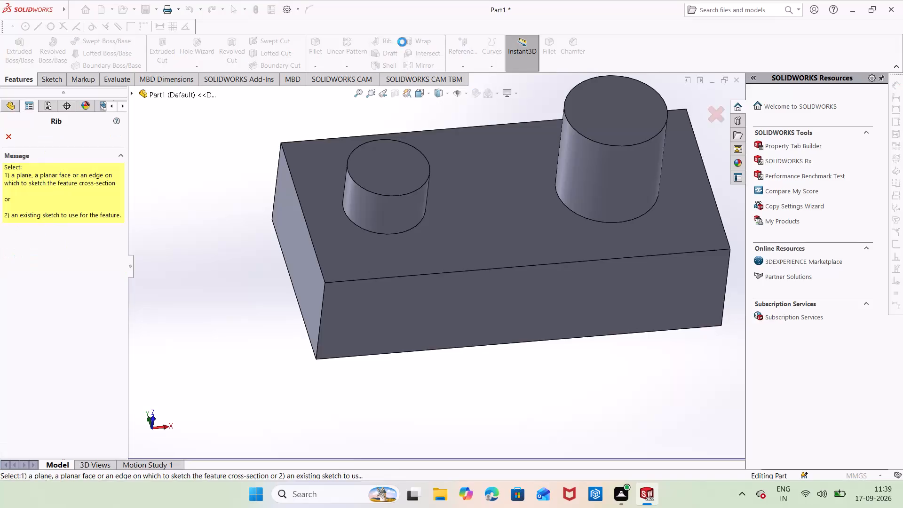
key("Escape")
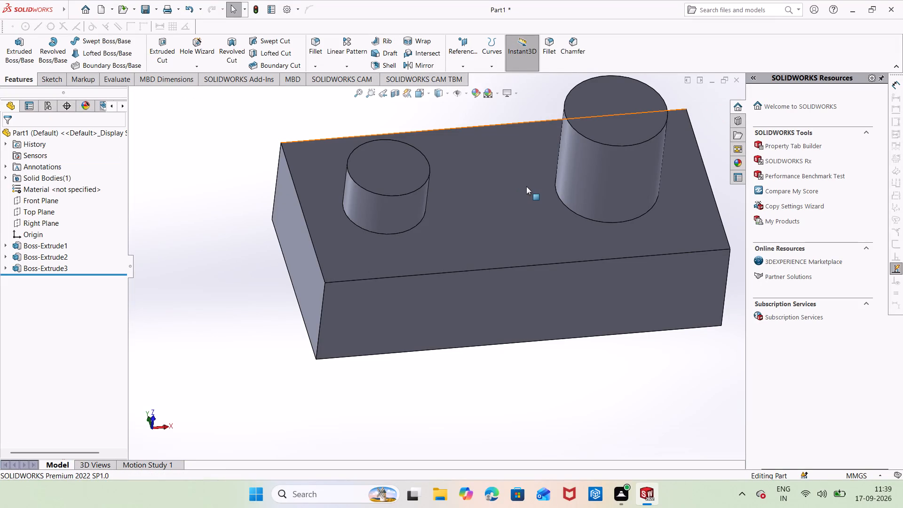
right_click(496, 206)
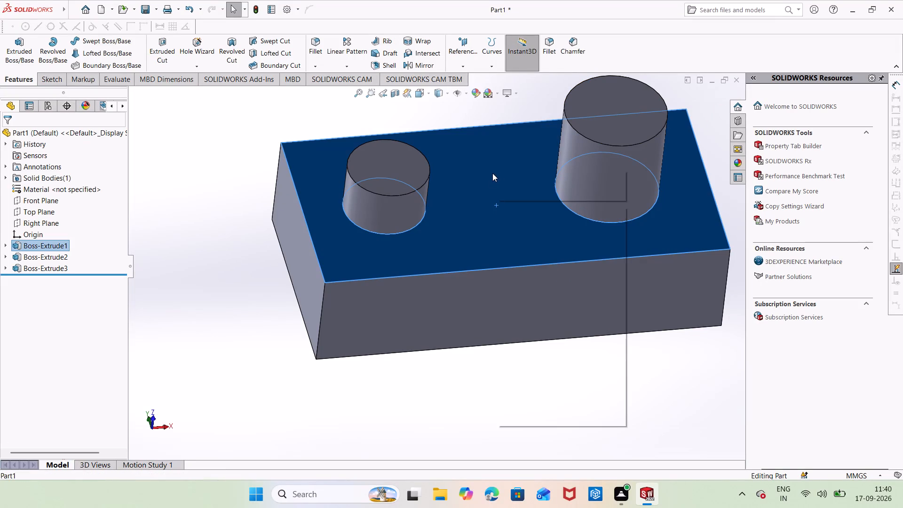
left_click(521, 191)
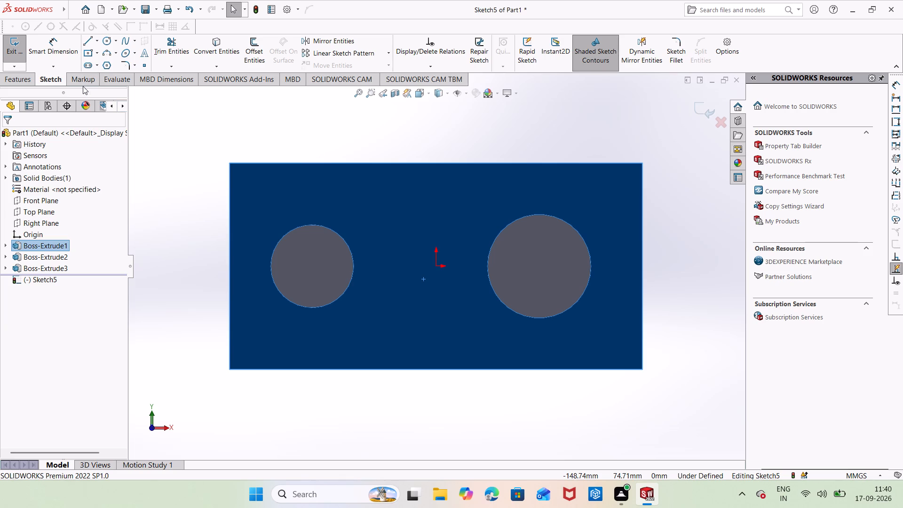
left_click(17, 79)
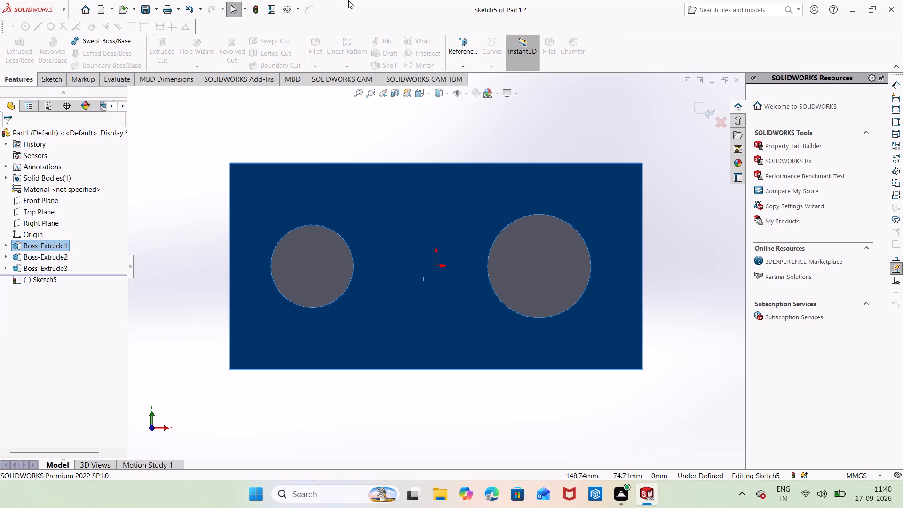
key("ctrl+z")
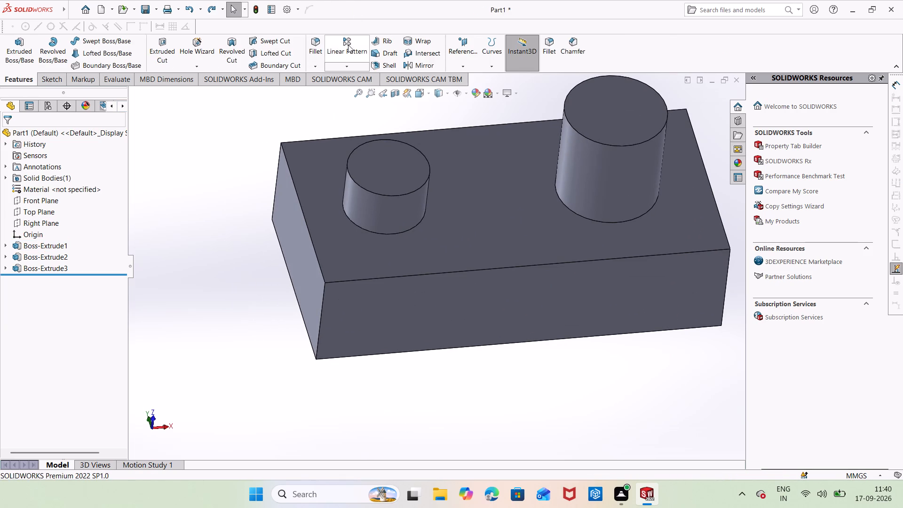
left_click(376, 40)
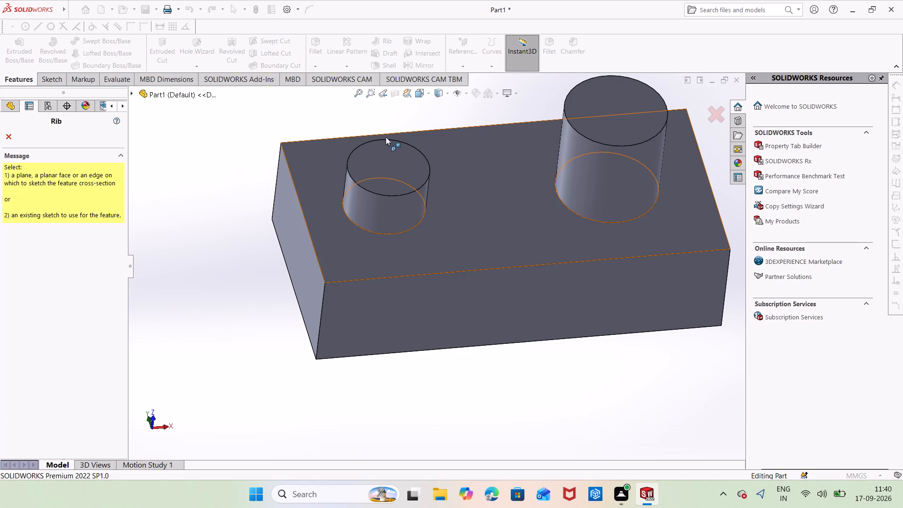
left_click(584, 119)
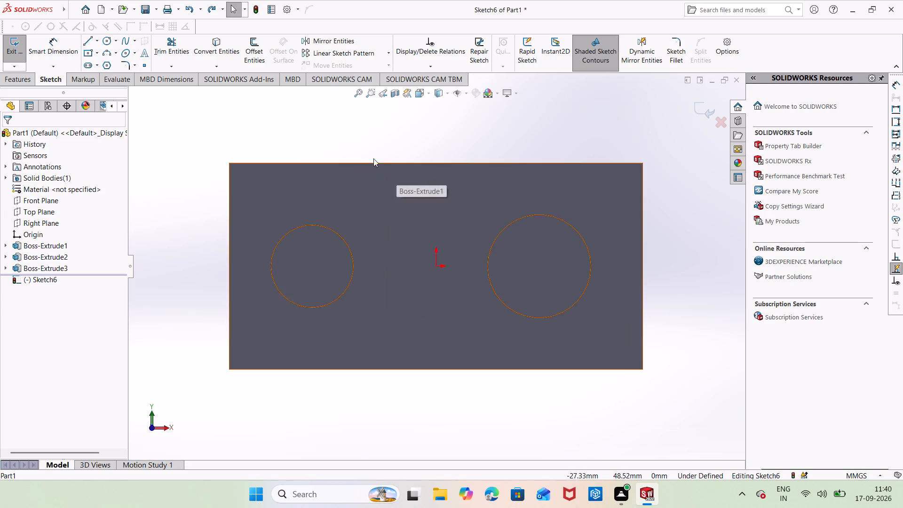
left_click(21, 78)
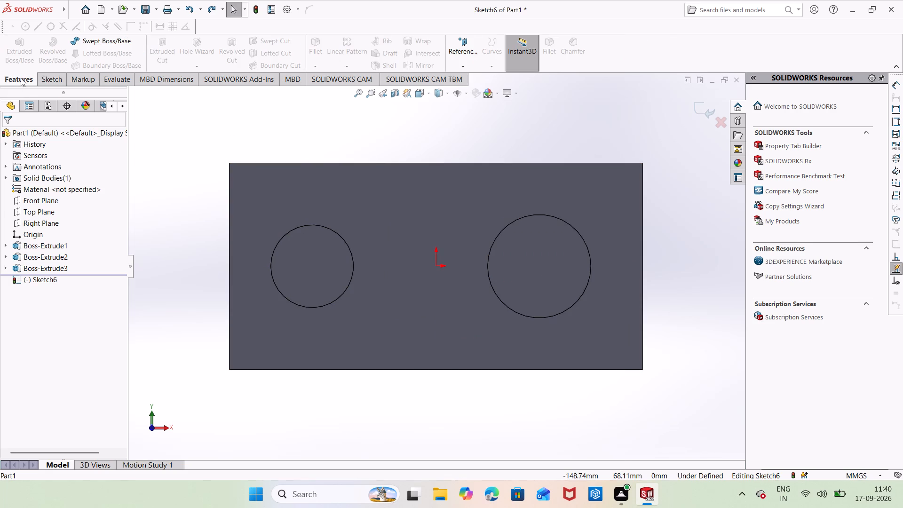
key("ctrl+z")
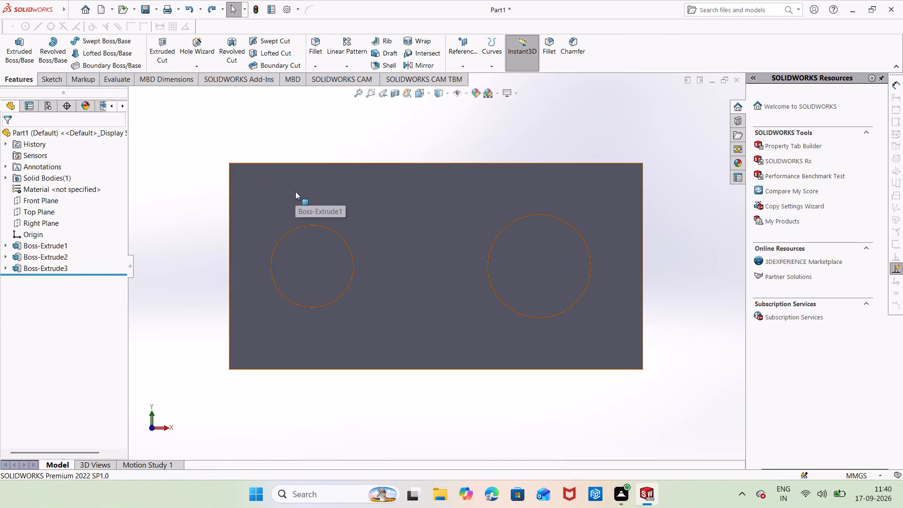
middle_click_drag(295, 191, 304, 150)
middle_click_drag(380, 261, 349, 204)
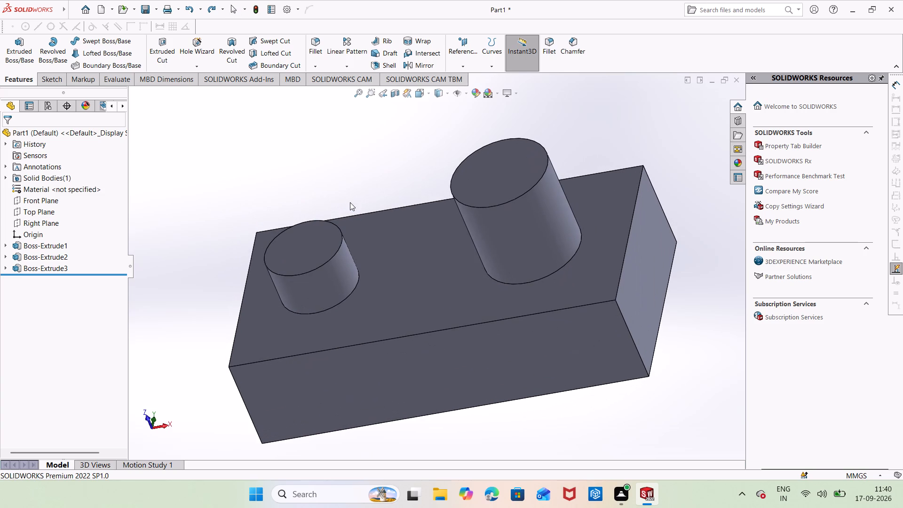
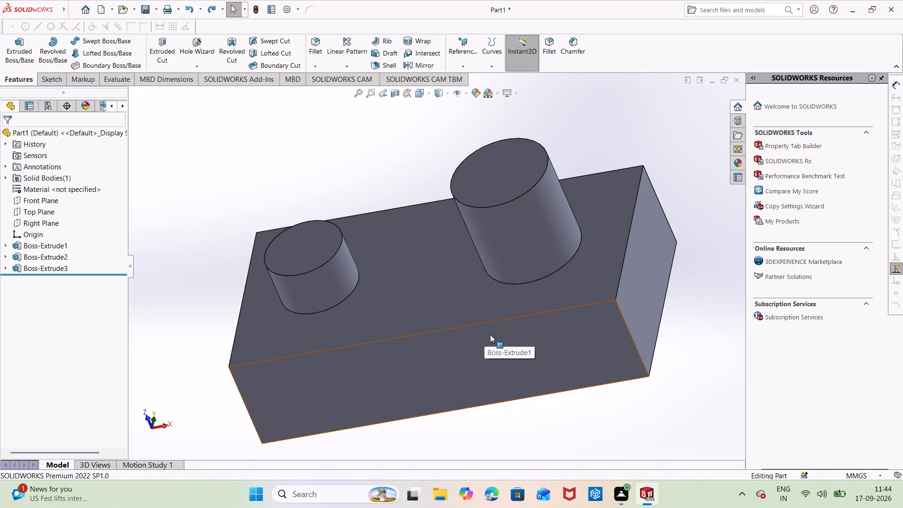
Delete the block's extrusion together with its dependent cylindrical bosses and their sketches.
left_click_drag(490, 334, 543, 336)
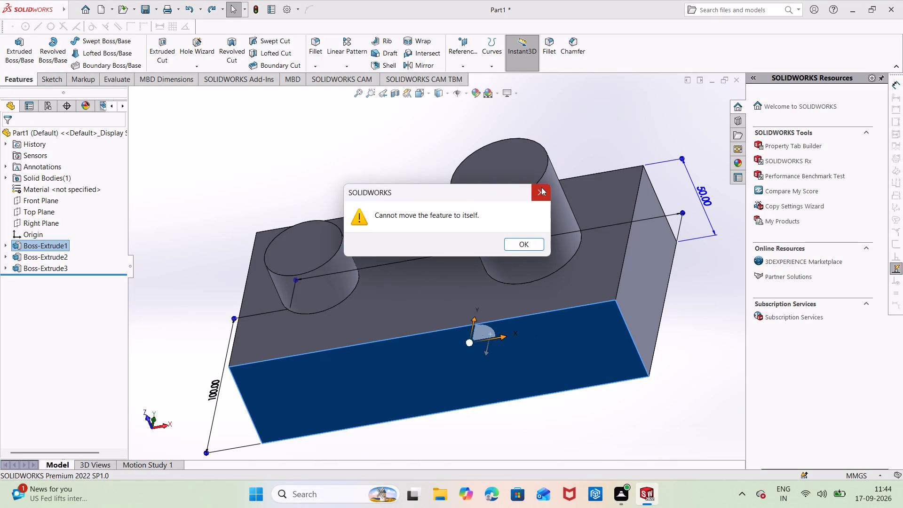
left_click(541, 187)
left_click(434, 283)
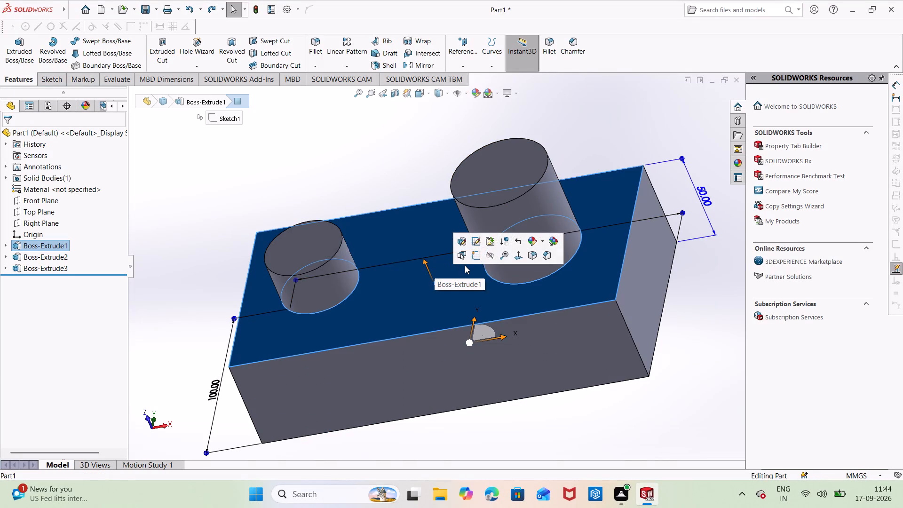
key("ctrl+a")
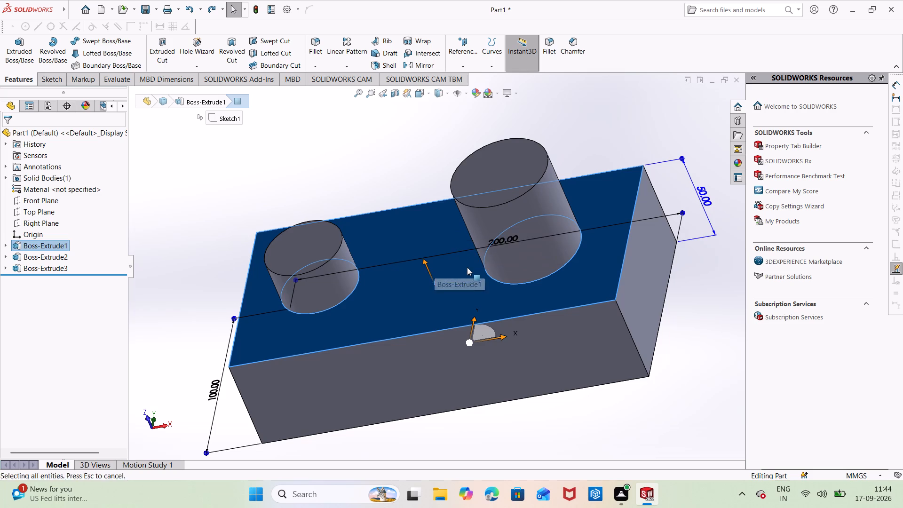
right_click(340, 167)
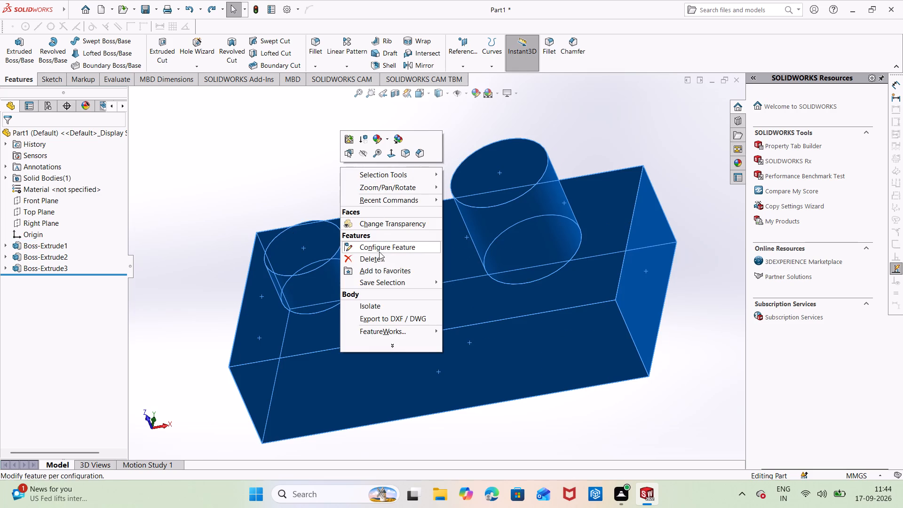
left_click(379, 258)
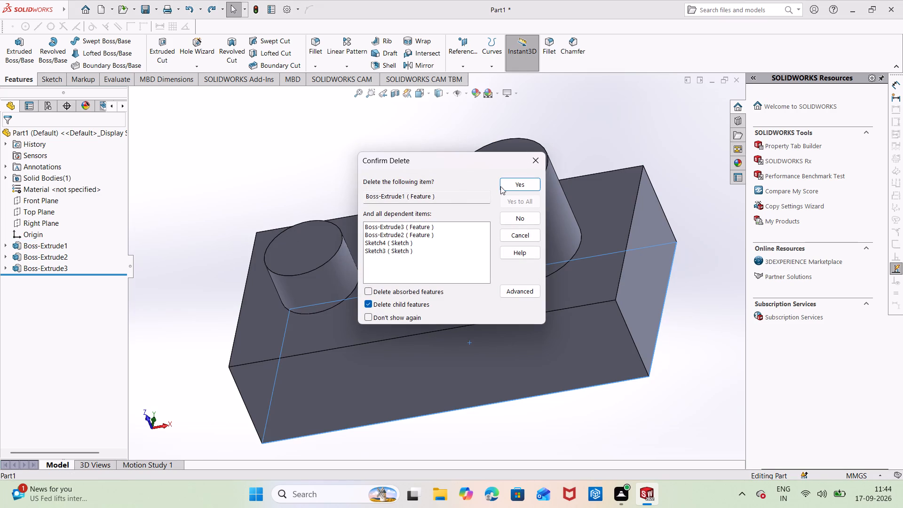
left_click(507, 185)
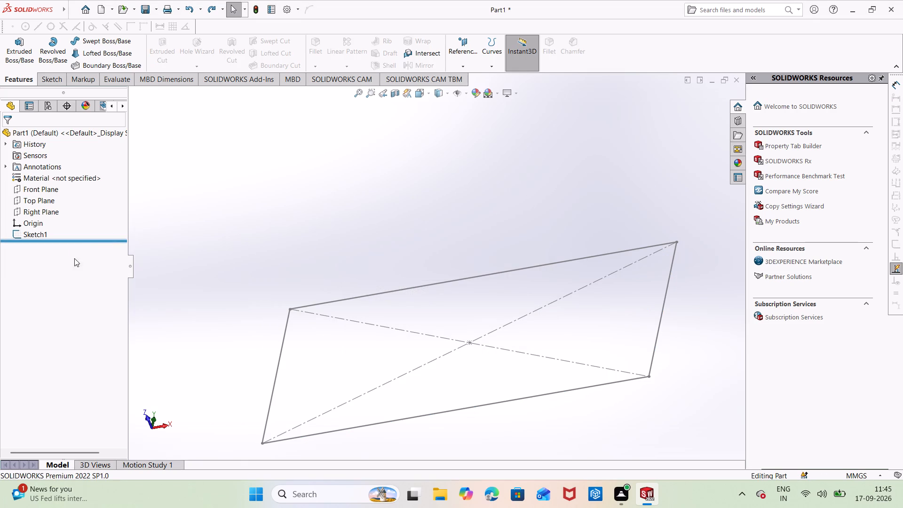
Delete the leftover rectangle sketch of the removed block so the part has no sketches or features.
right_click(54, 237)
left_click(56, 228)
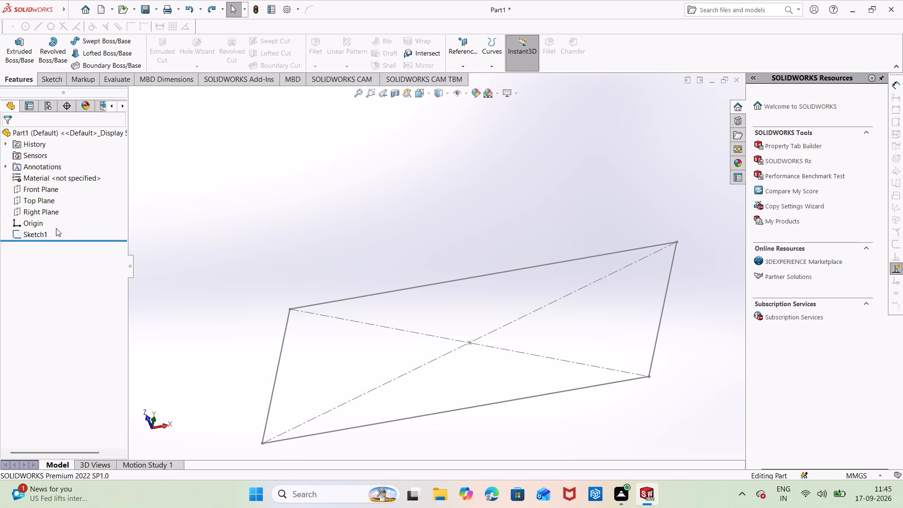
left_click(63, 237)
right_click(65, 238)
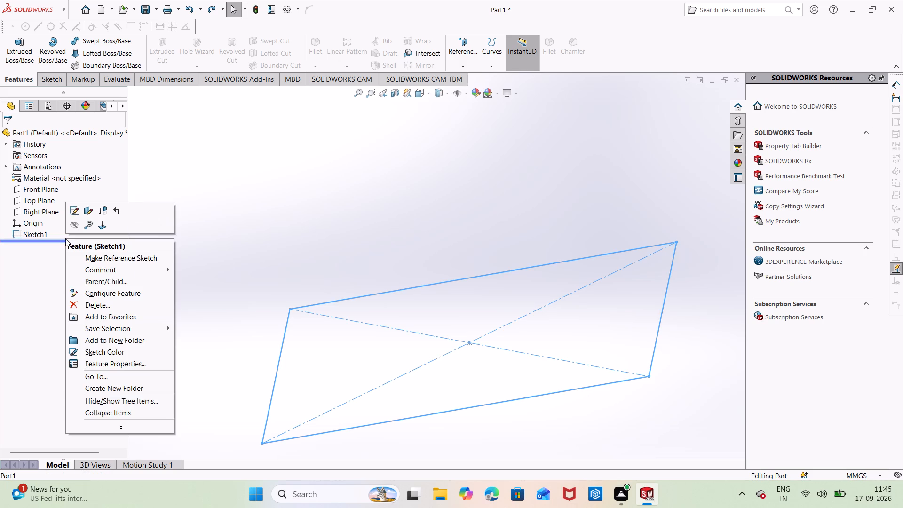
left_click(94, 310)
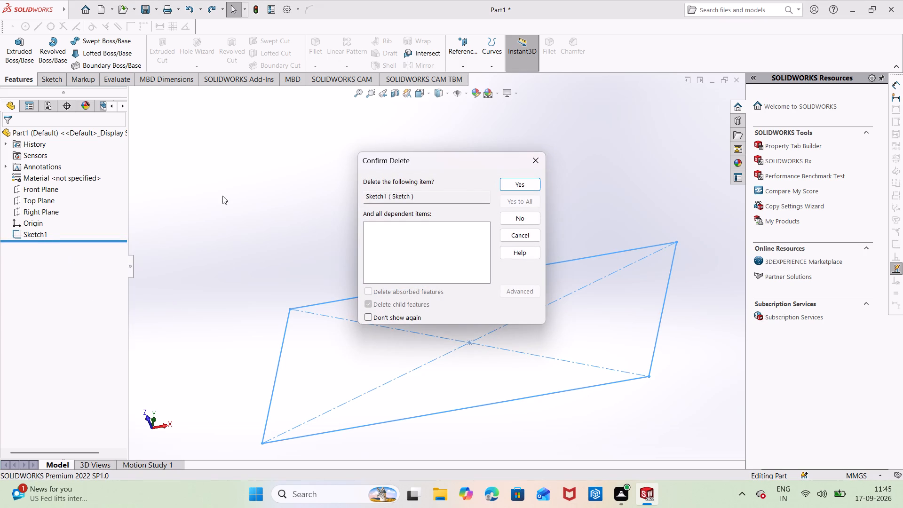
left_click(514, 180)
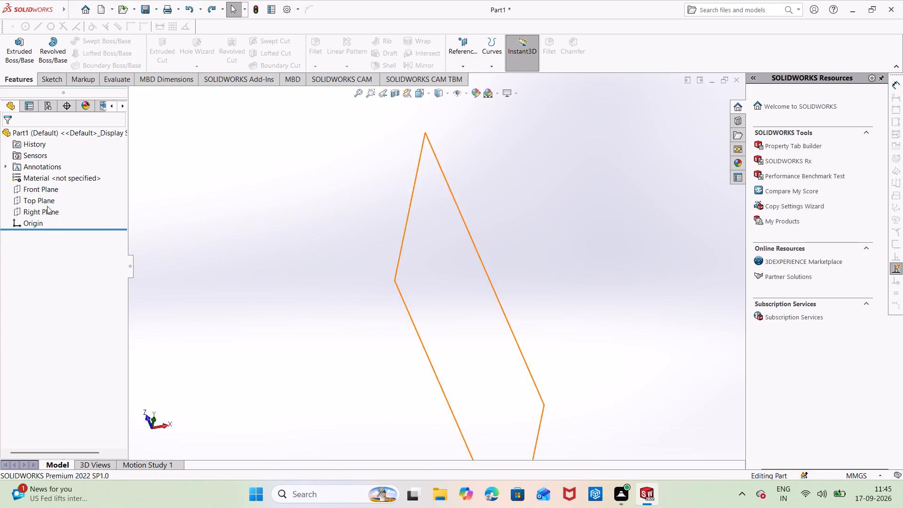
Sketch a centre rectangle about 174 x 138 mm on the Front Plane, centred on the origin.
left_click(48, 189)
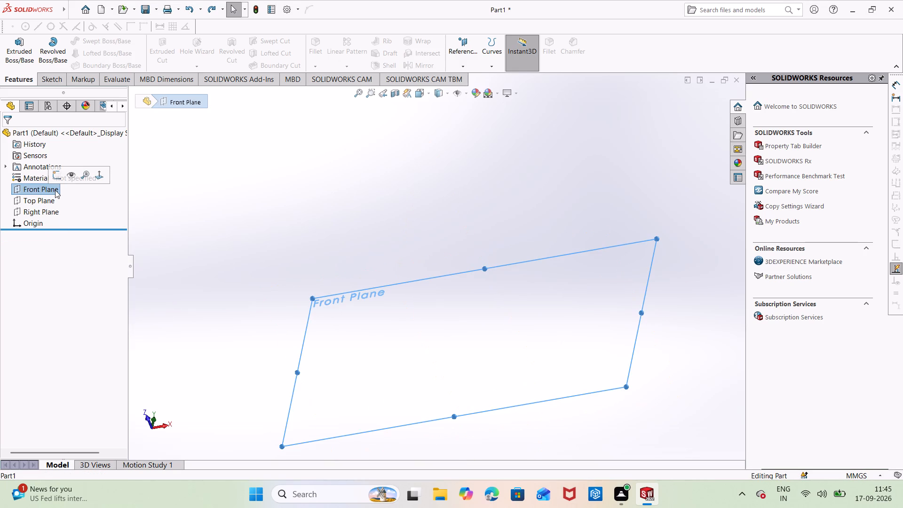
left_click(55, 175)
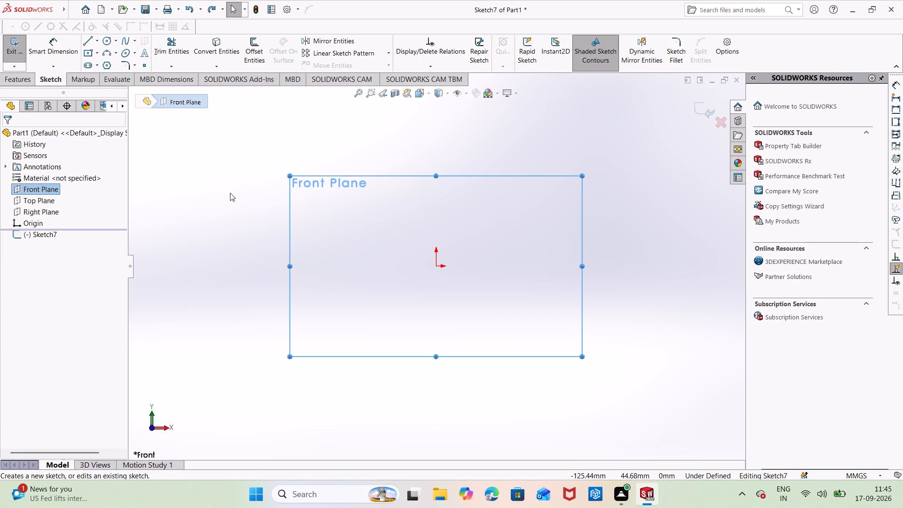
left_click(263, 184)
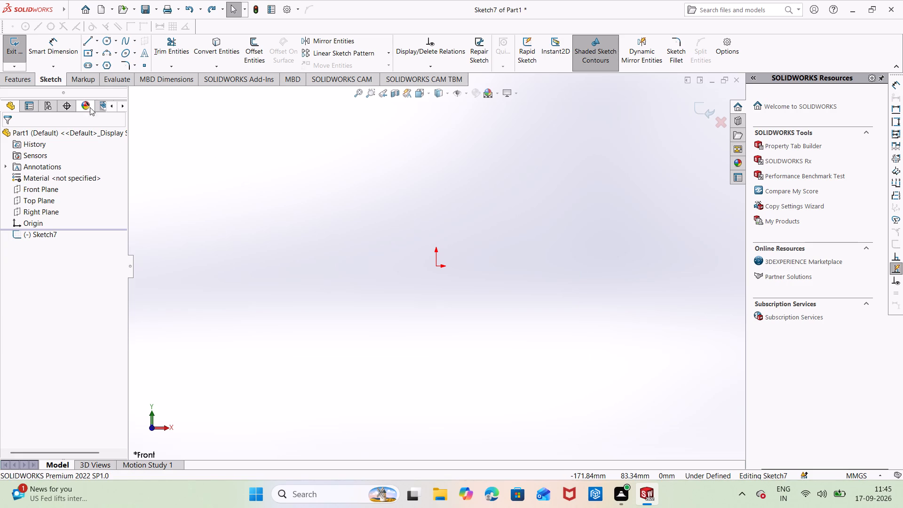
left_click(92, 55)
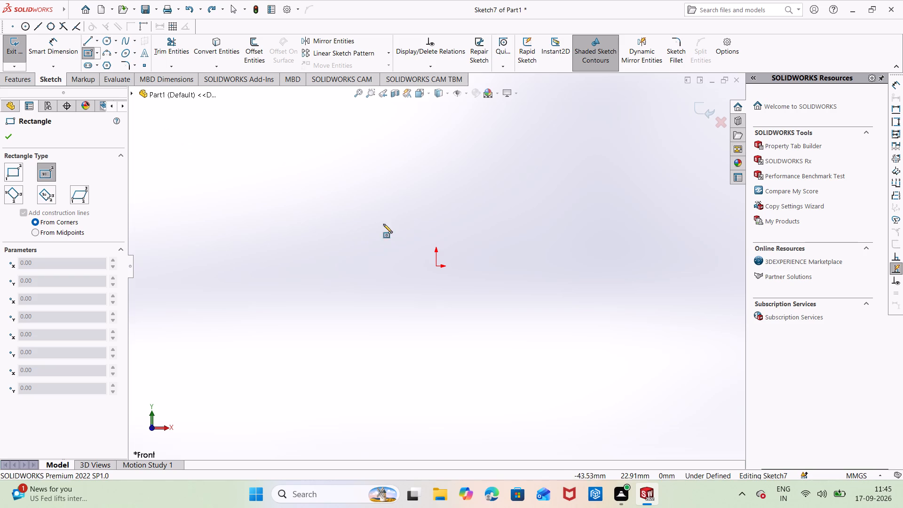
left_click(437, 265)
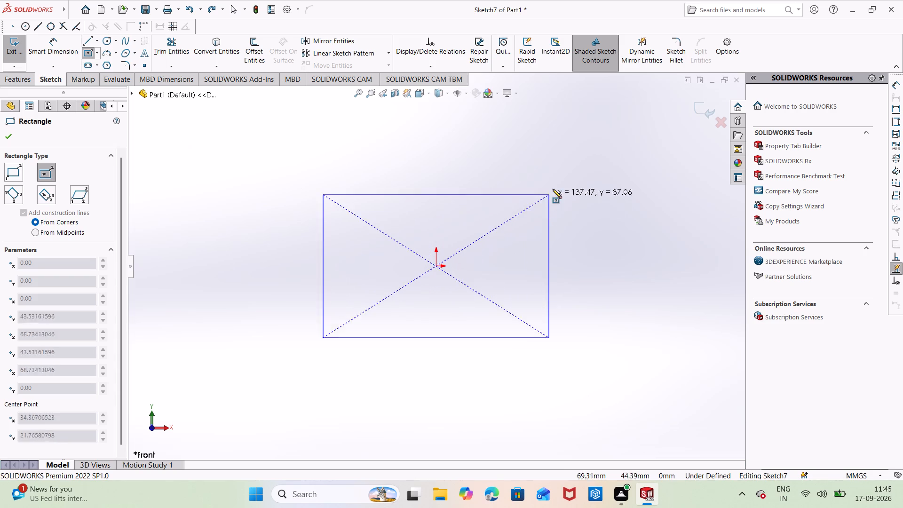
left_click(578, 153)
left_click(624, 148)
key("Escape")
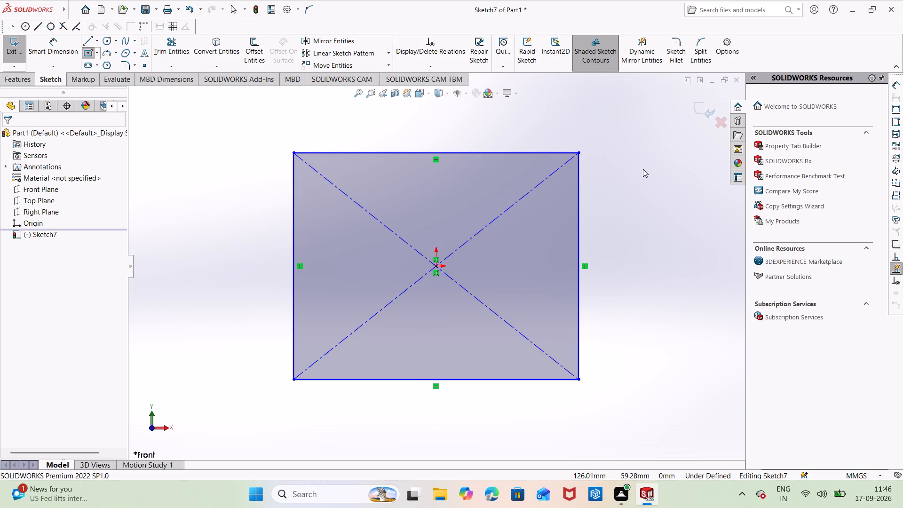
Dimension the rectangle's vertical side and set it to 50 mm.
right_click_drag(658, 178, 600, 148)
right_click_drag(616, 185, 619, 116)
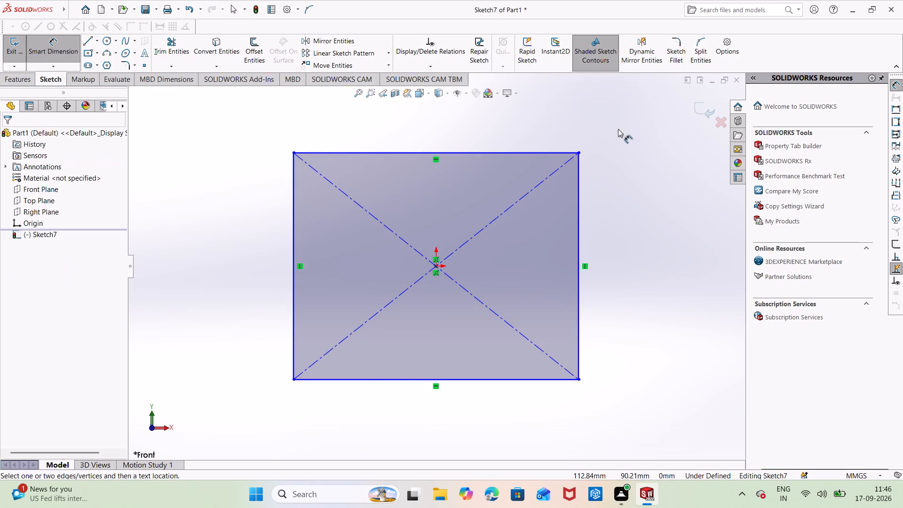
left_click(578, 206)
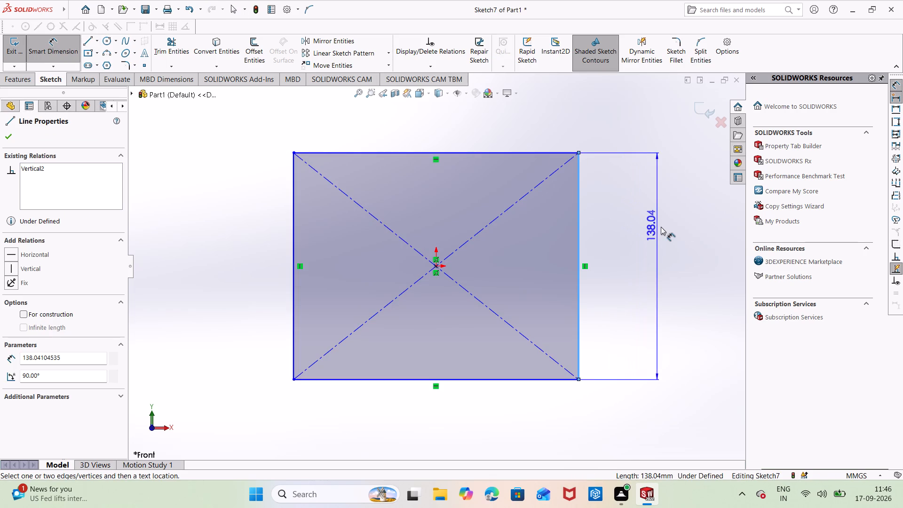
left_click(665, 230)
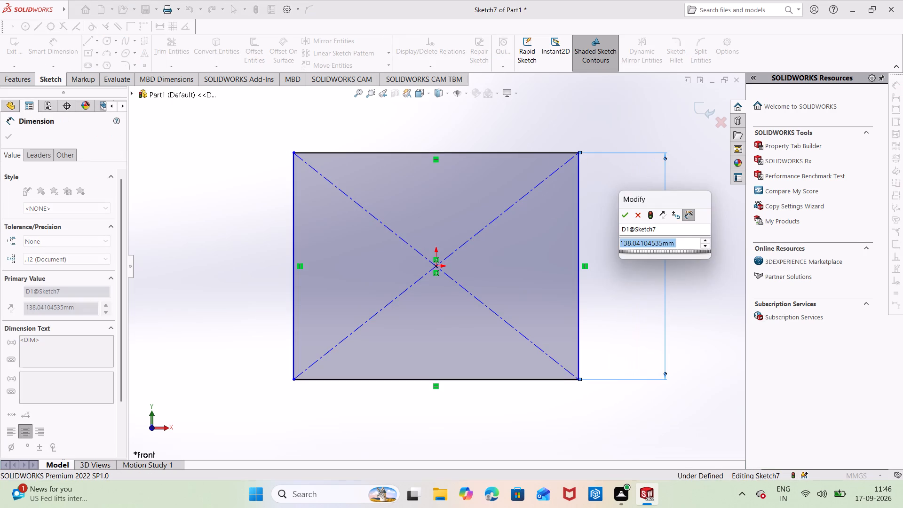
key("BackSpace")
type("50")
key("Return")
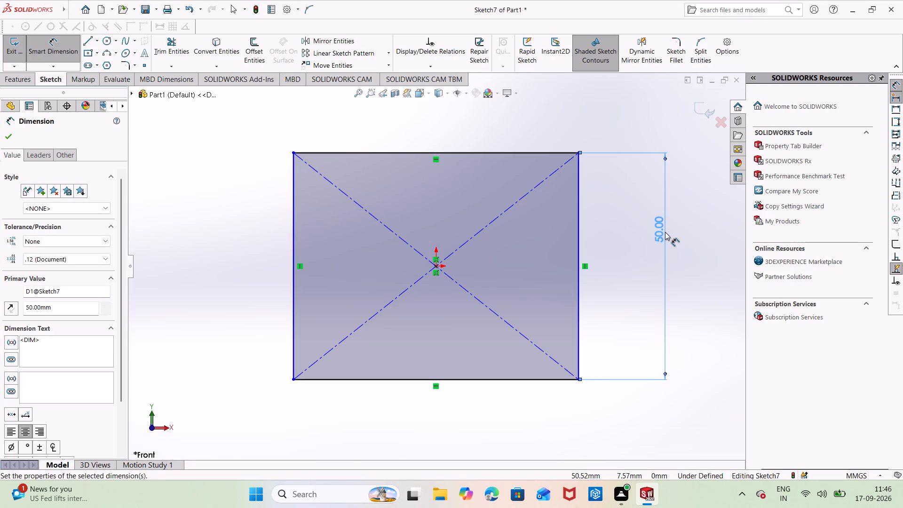
left_click(685, 227)
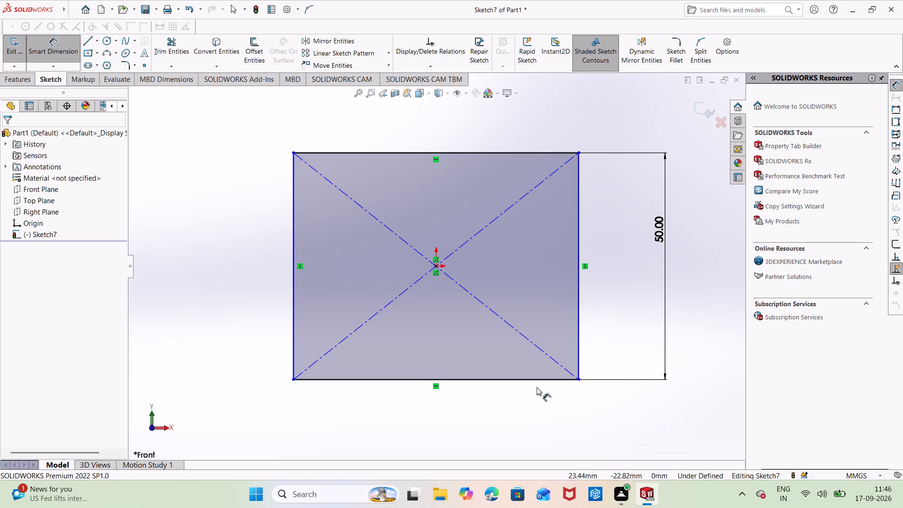
Dimension the rectangle's lower horizontal side and set it to 62 mm.
left_click(499, 381)
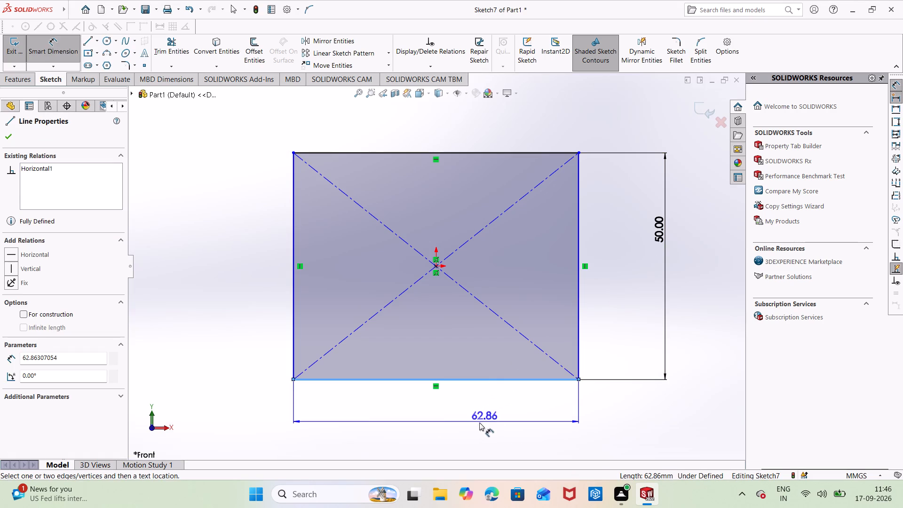
left_click(453, 427)
key("BackSpace")
type("62")
key("Return")
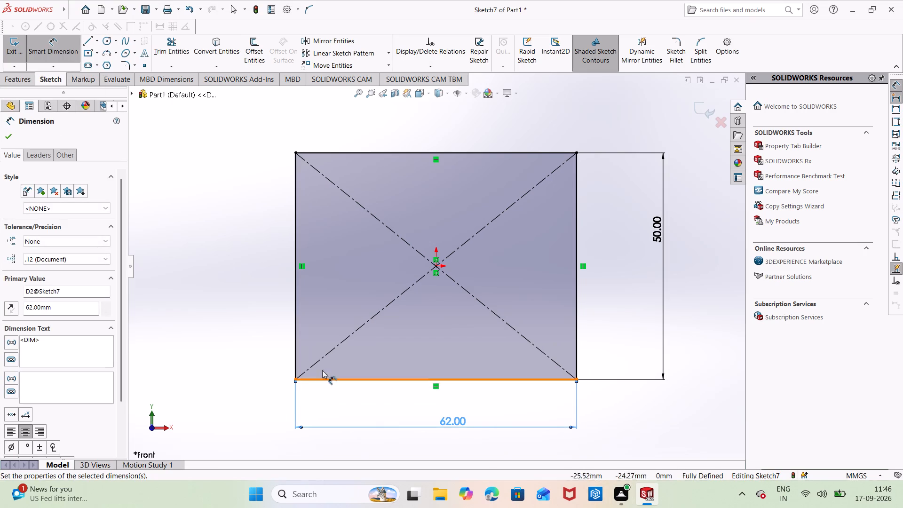
left_click(245, 279)
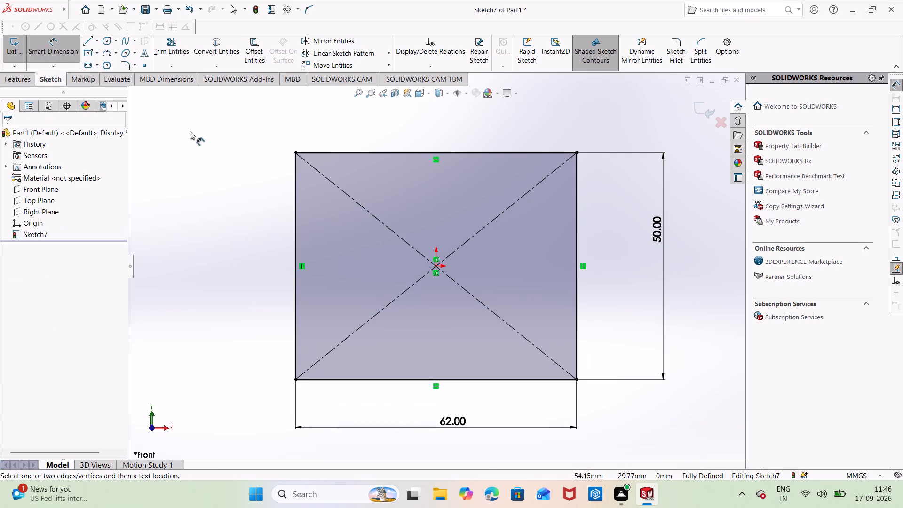
Extrude the 62 x 50 mm rectangle as a Blind boss 44 mm deep from the sketch plane.
left_click(27, 76)
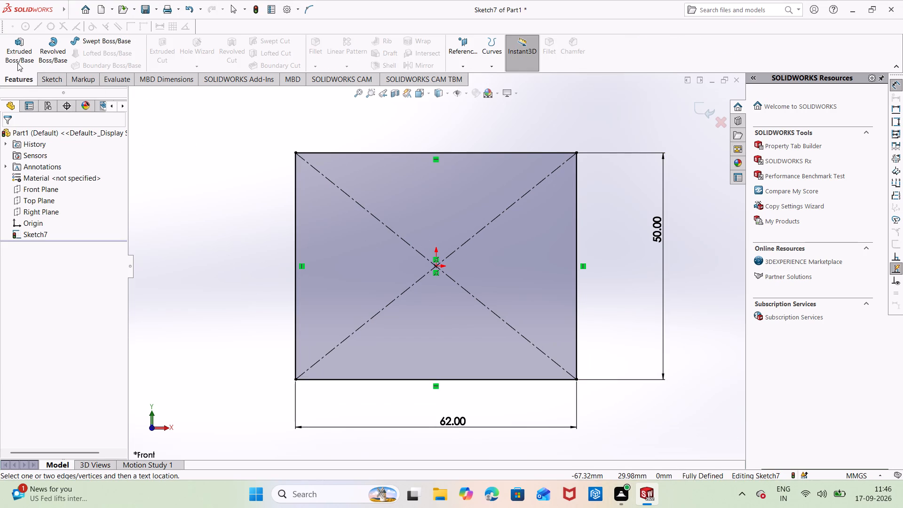
left_click(26, 47)
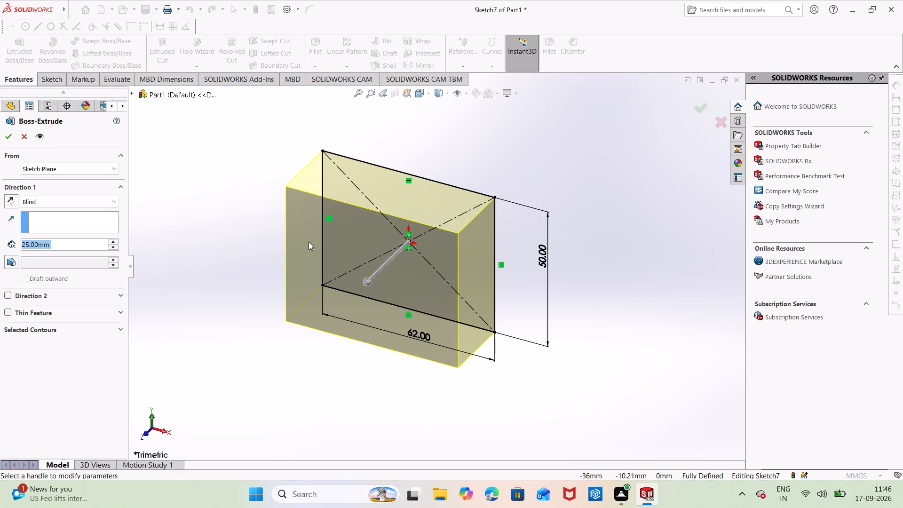
key("BackSpace")
type("44")
key("Return")
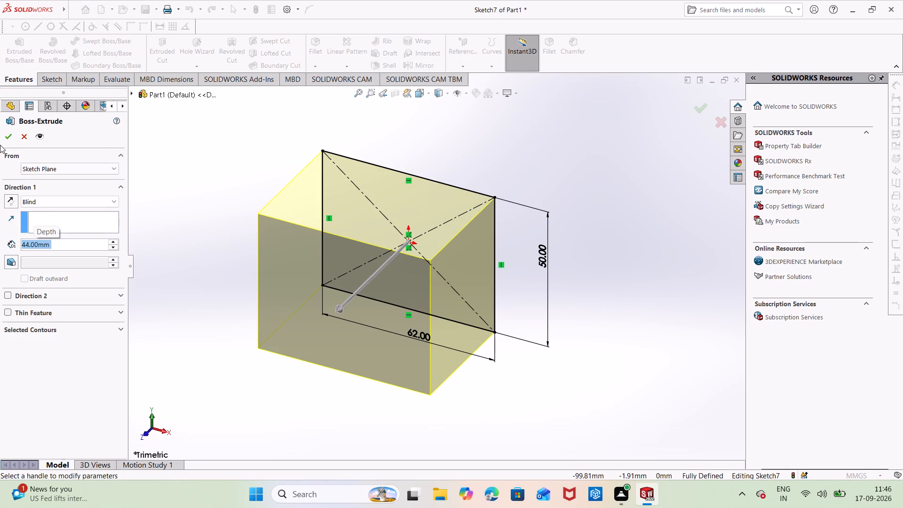
left_click(8, 135)
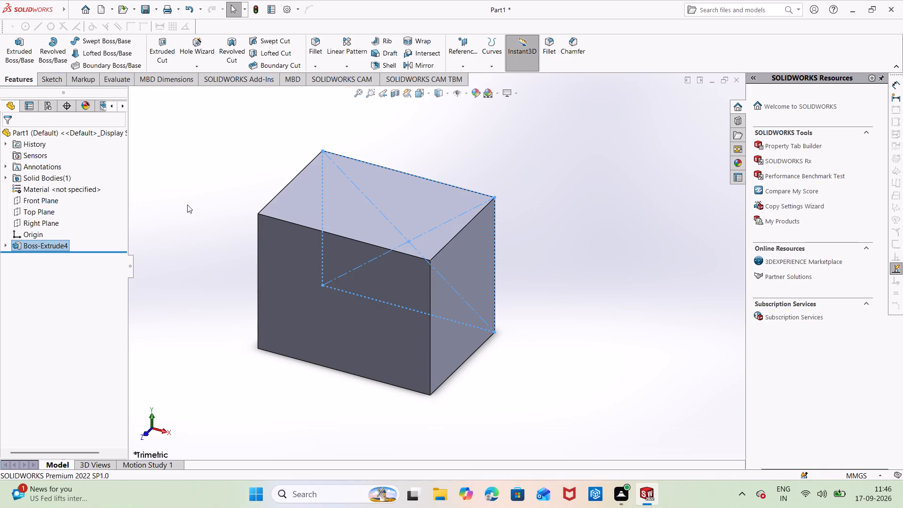
Show the new block in a four-view layout with front, left, top and trimetric views.
middle_click_drag(440, 150, 488, 280)
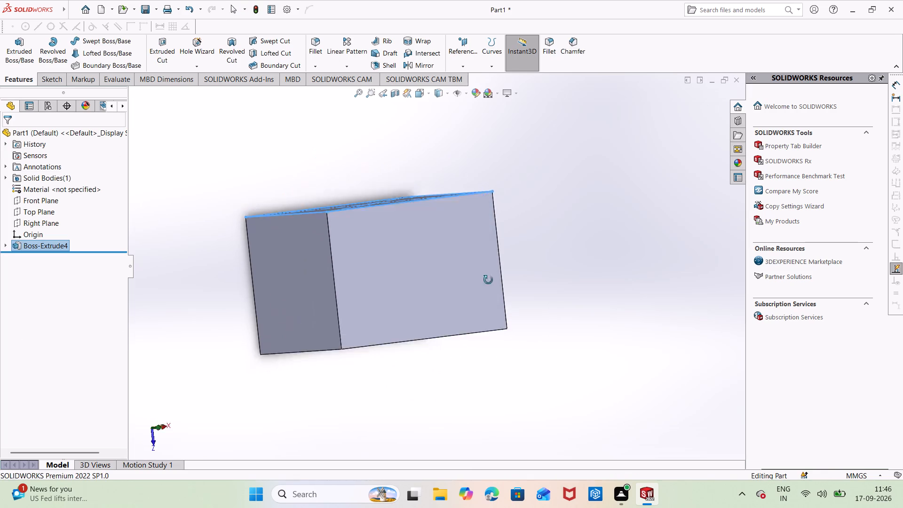
middle_click_drag(488, 280, 485, 373)
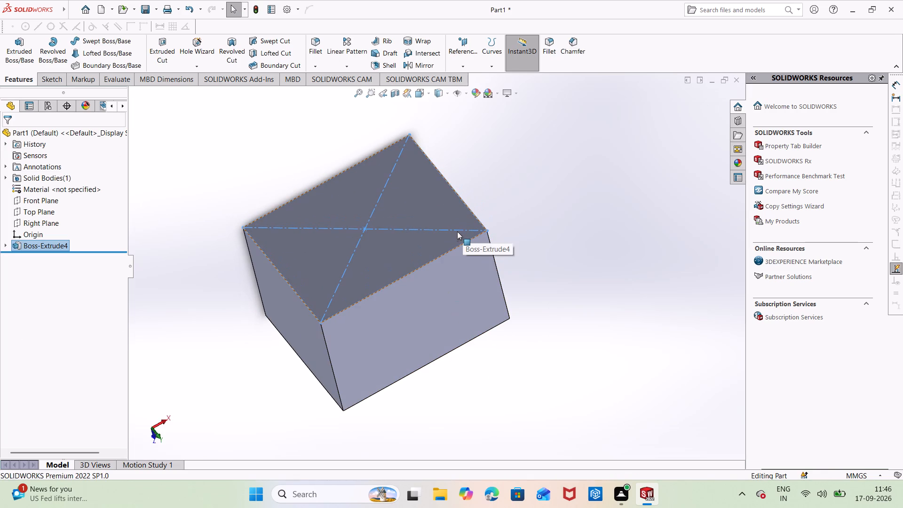
key("ctrl+8")
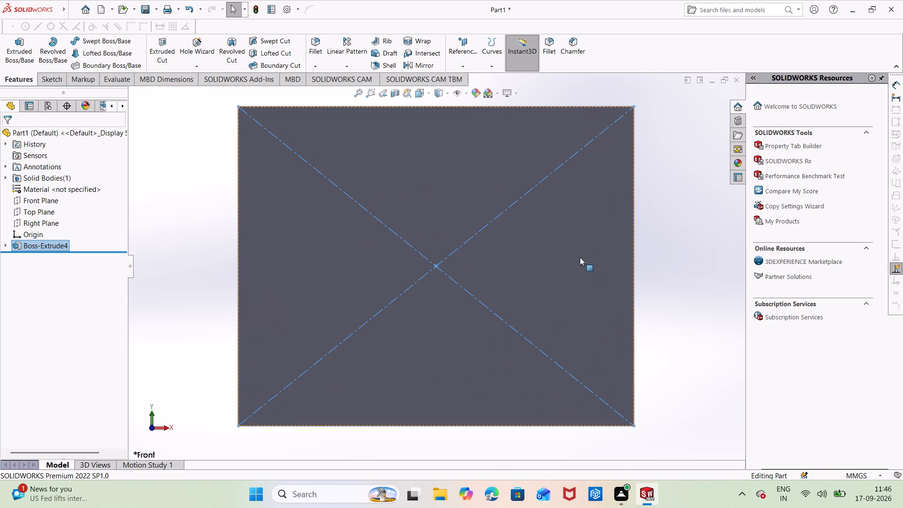
middle_click_drag(705, 289, 695, 296)
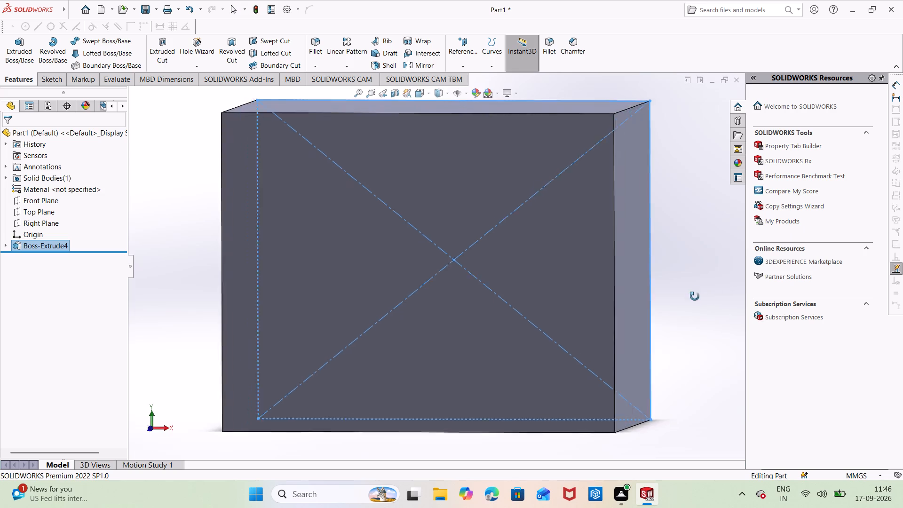
middle_click_drag(695, 296, 521, 346)
scroll(521, 346, "up", 1)
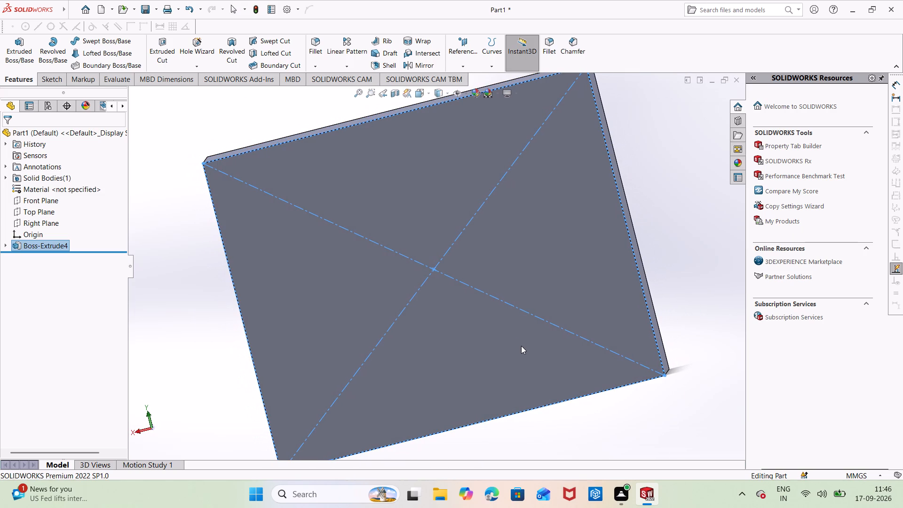
key("space")
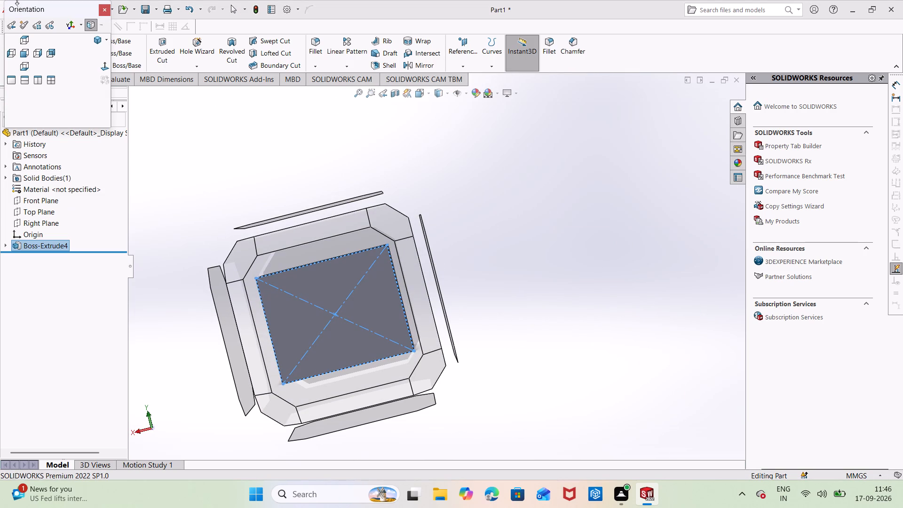
left_click(52, 80)
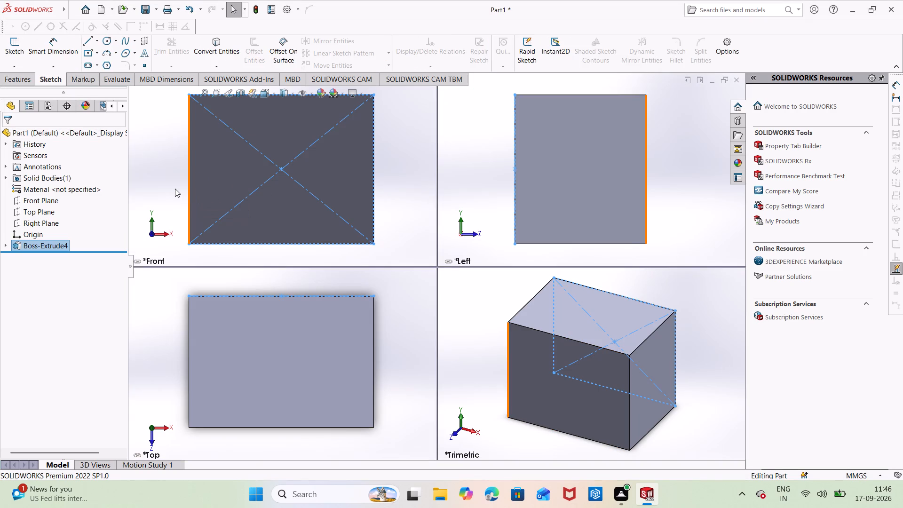
Start a sketch on the block's front face and draw a circle of about 9.7 mm radius centred on the origin.
left_click(219, 178)
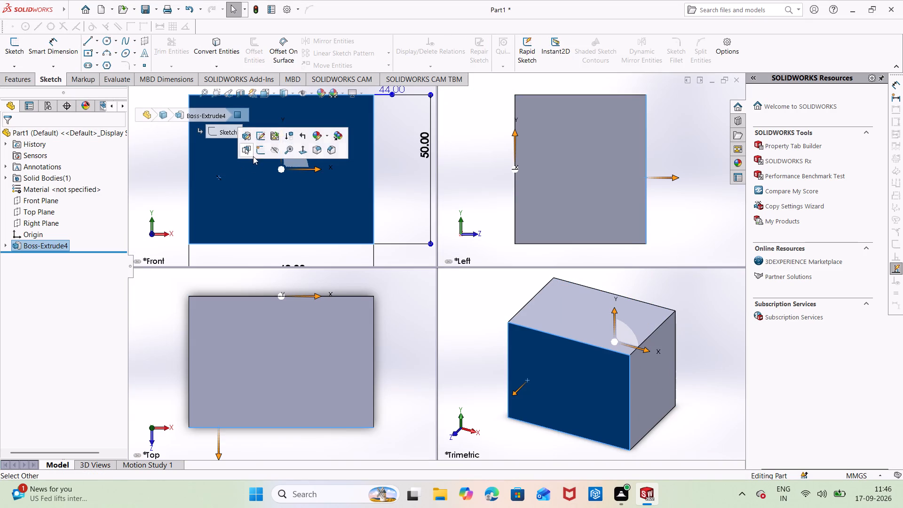
left_click(257, 151)
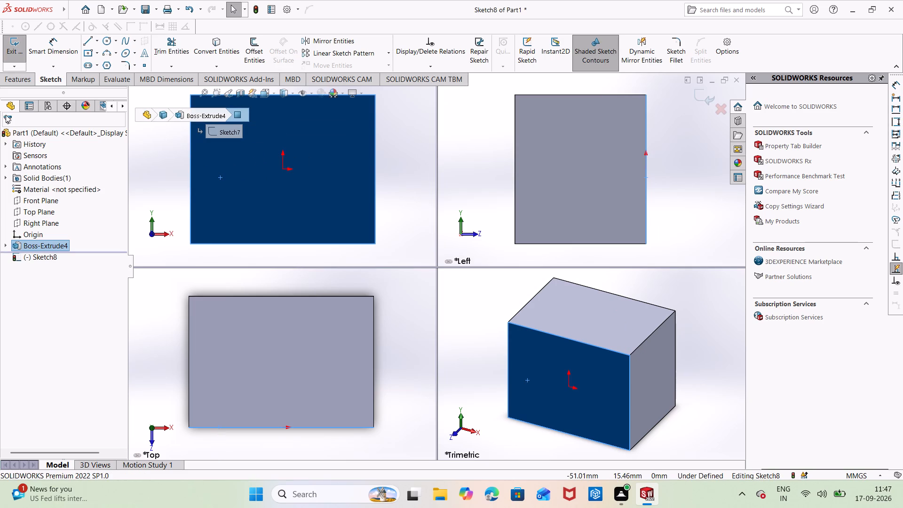
key("space")
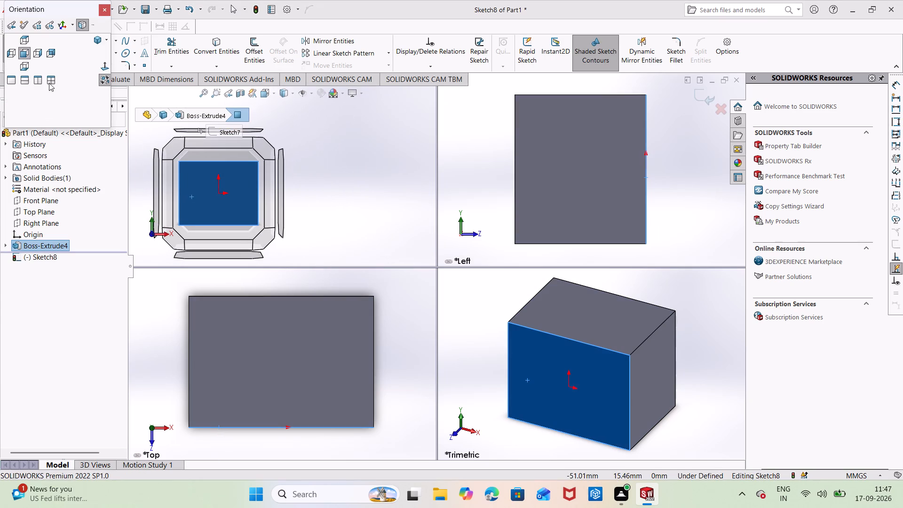
left_click(14, 82)
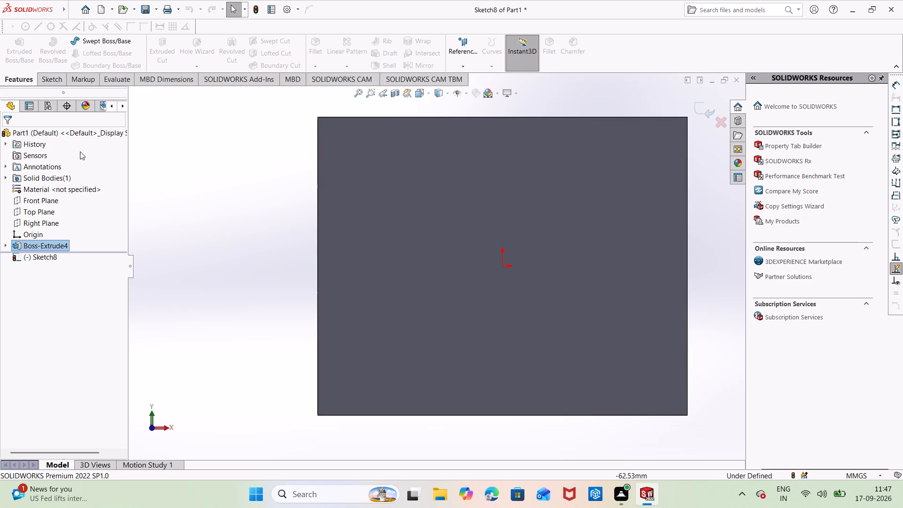
key("Escape")
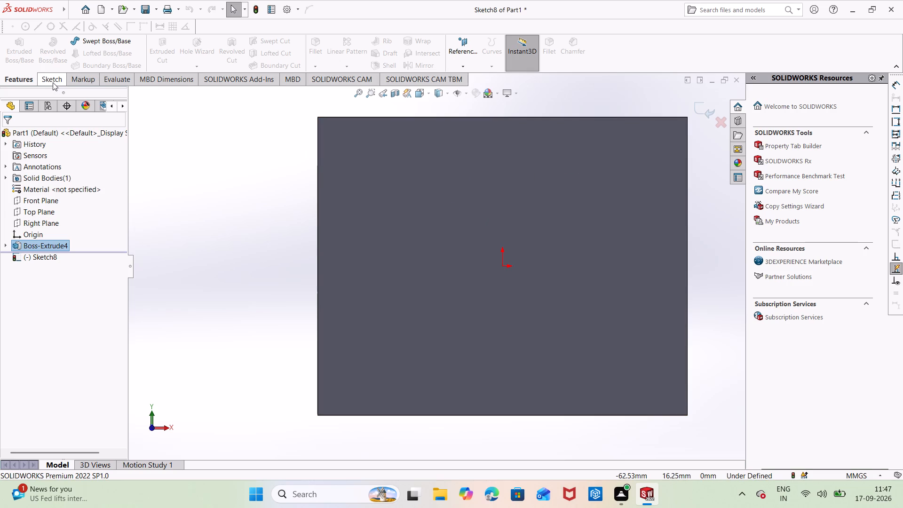
left_click(53, 82)
right_click_drag(140, 337, 224, 328)
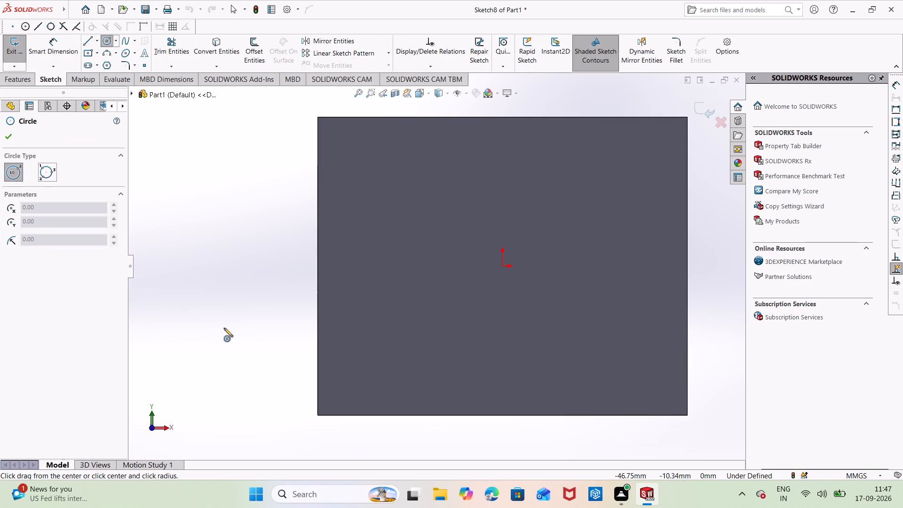
left_click(502, 265)
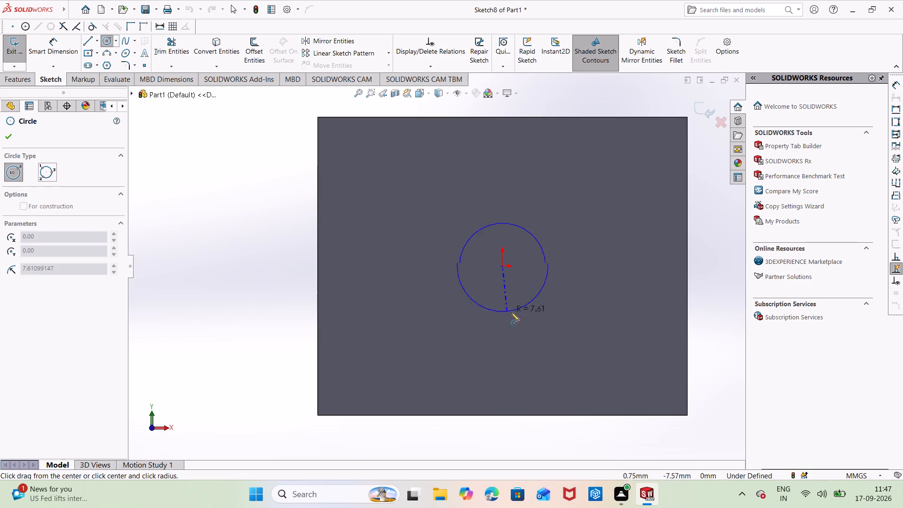
left_click(515, 323)
key("Escape")
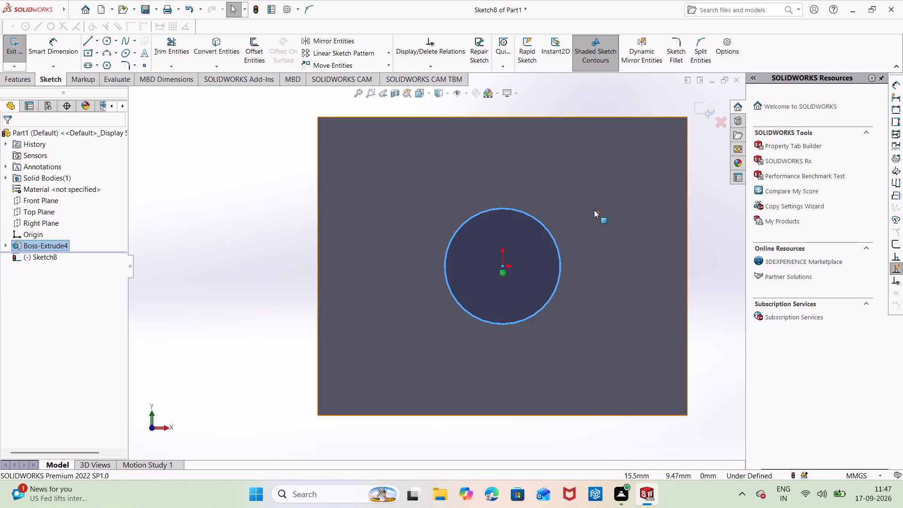
key("Escape")
Dimension the central circle's diameter and set it to 20 mm.
right_click_drag(568, 212, 568, 163)
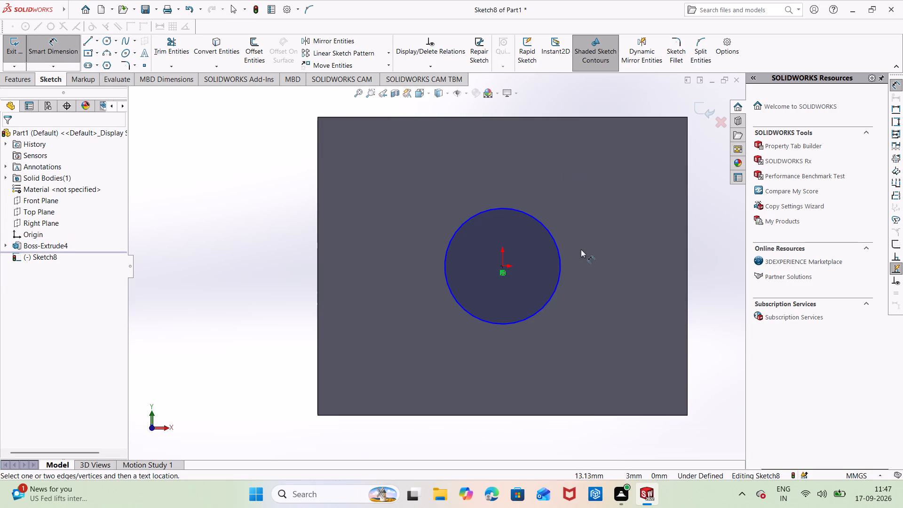
left_click(560, 259)
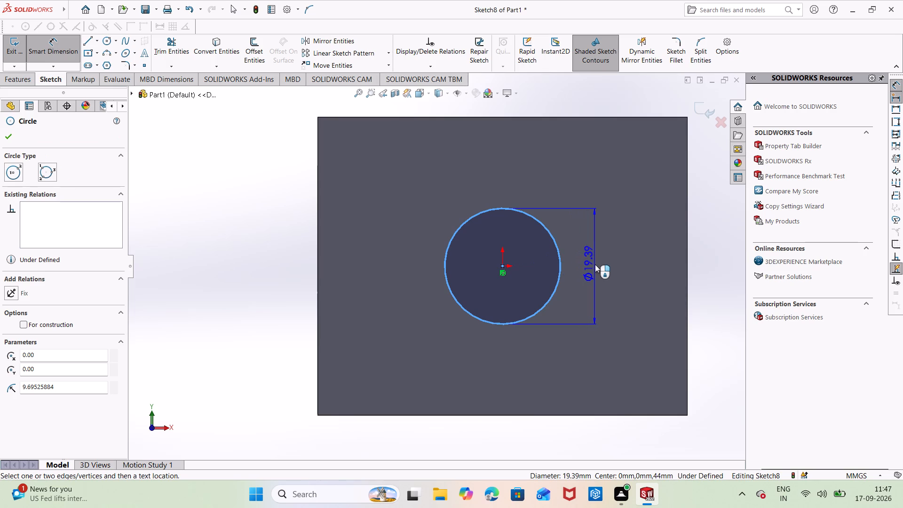
left_click(606, 264)
key("BackSpace")
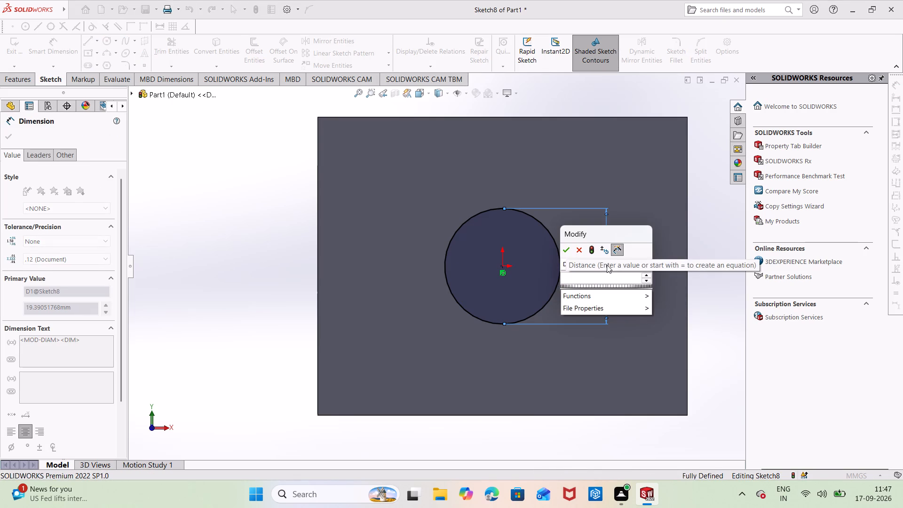
key("5")
key("BackSpace")
type("20")
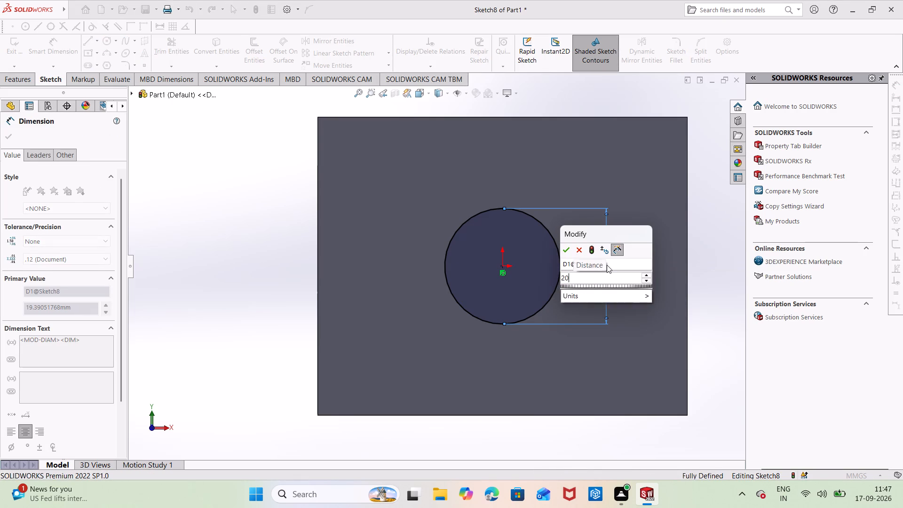
key("Return")
left_click(607, 265)
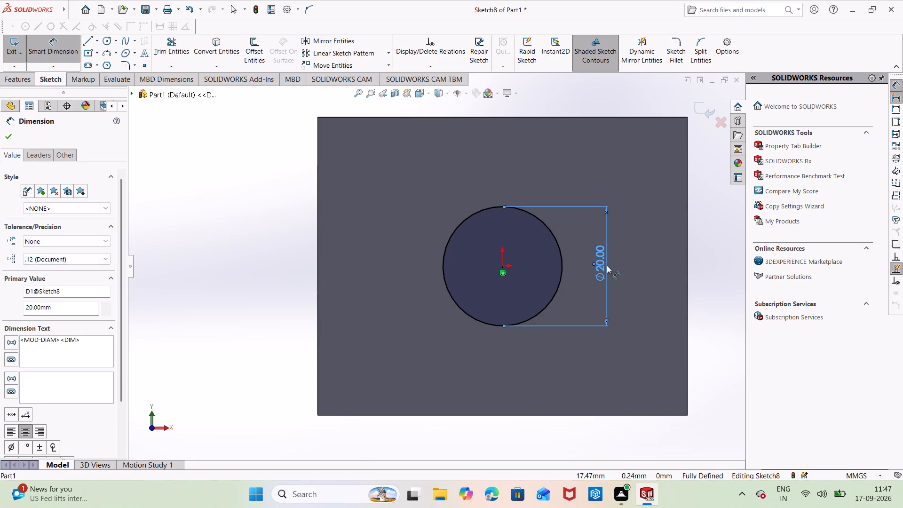
key("Escape")
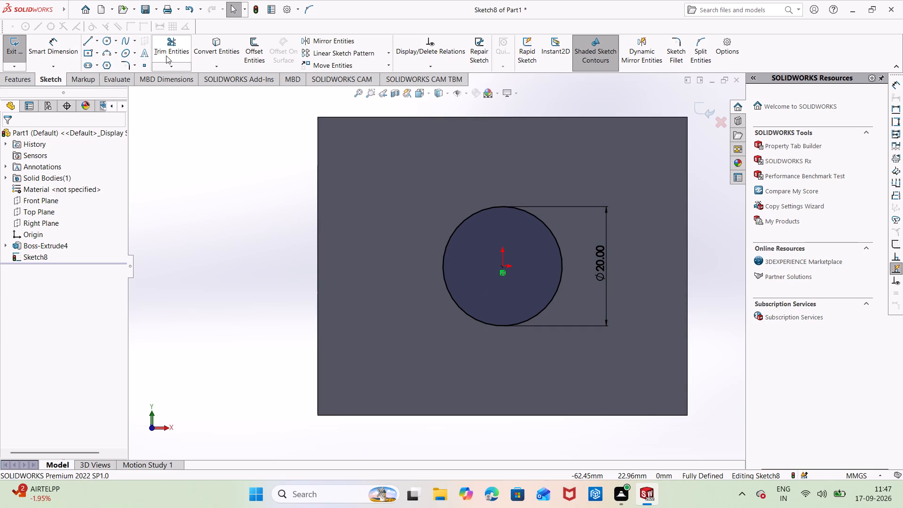
Cut-extrude the 20 mm circle through the block as a Blind cut 44 mm deep from the sketch plane.
left_click(10, 77)
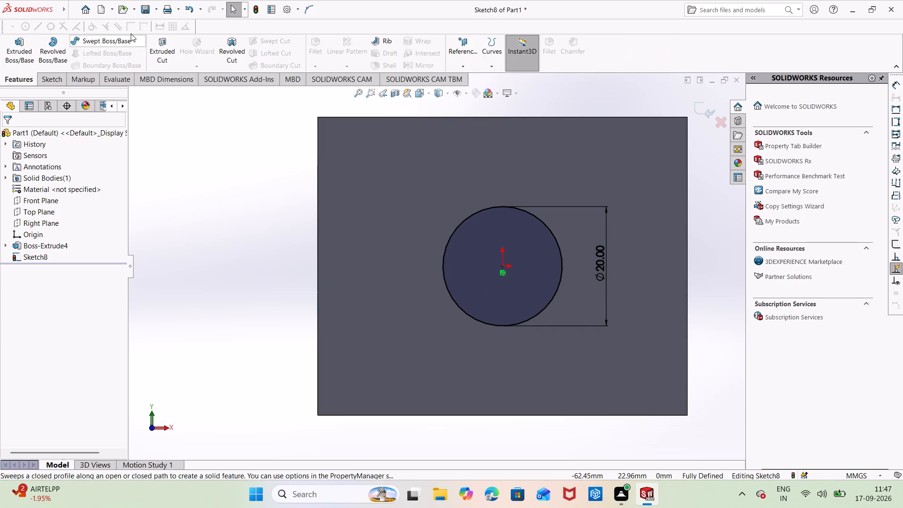
left_click(161, 45)
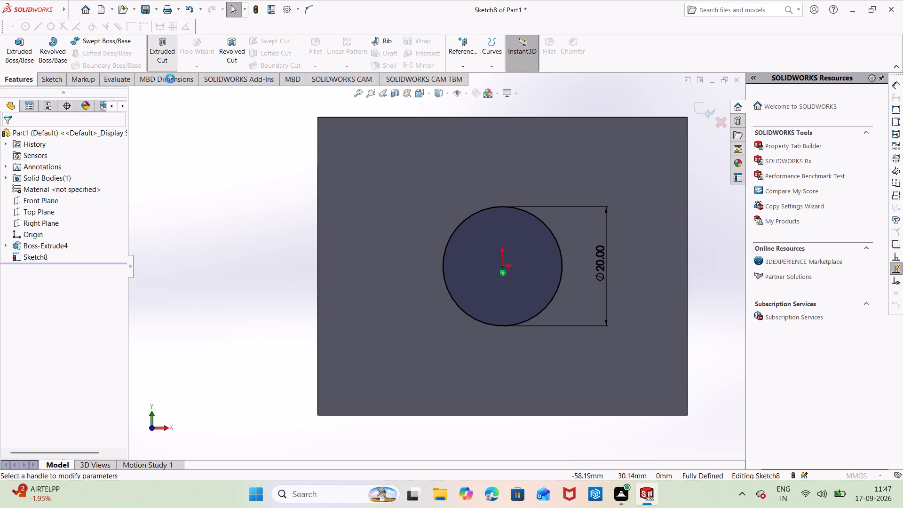
middle_click_drag(202, 209, 296, 256)
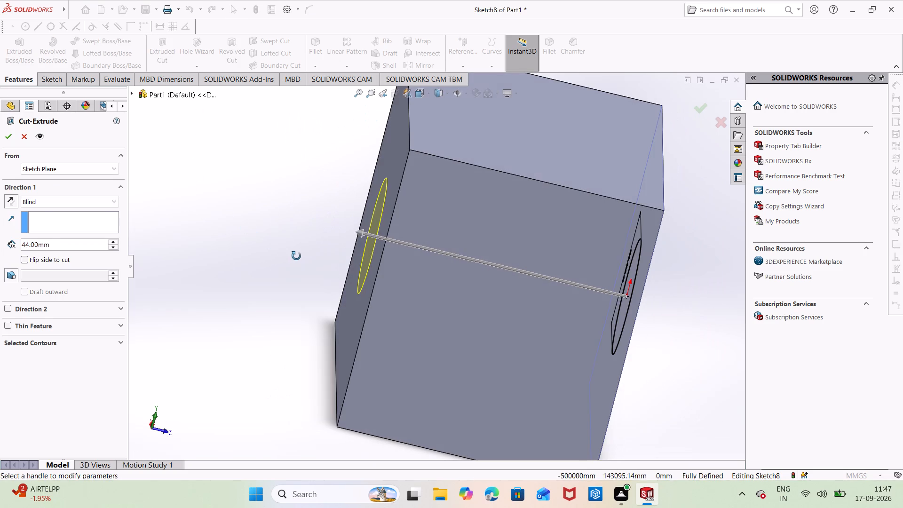
middle_click_drag(296, 256, 285, 250)
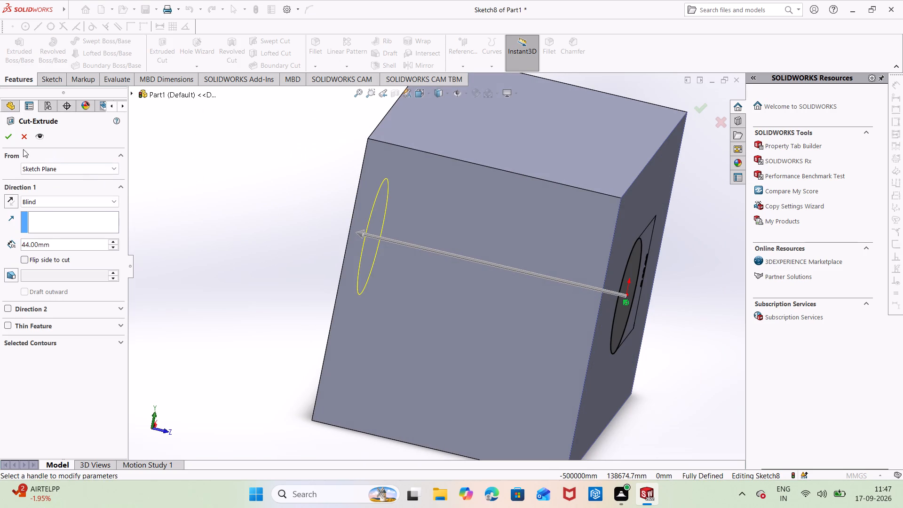
left_click(14, 136)
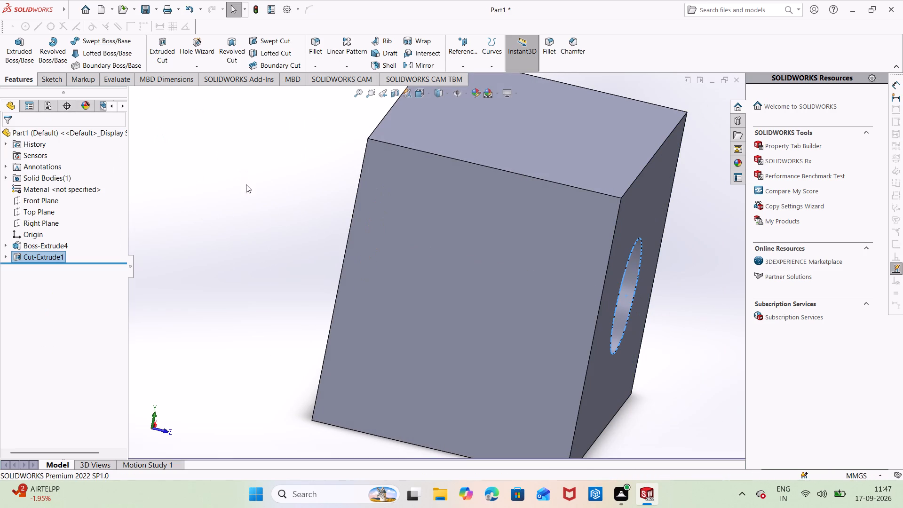
left_click(255, 200)
Sketch a circle of about 16.3 mm radius on the block's front face, centred on the midpoint of its right vertical edge.
middle_click_drag(279, 195, 225, 214)
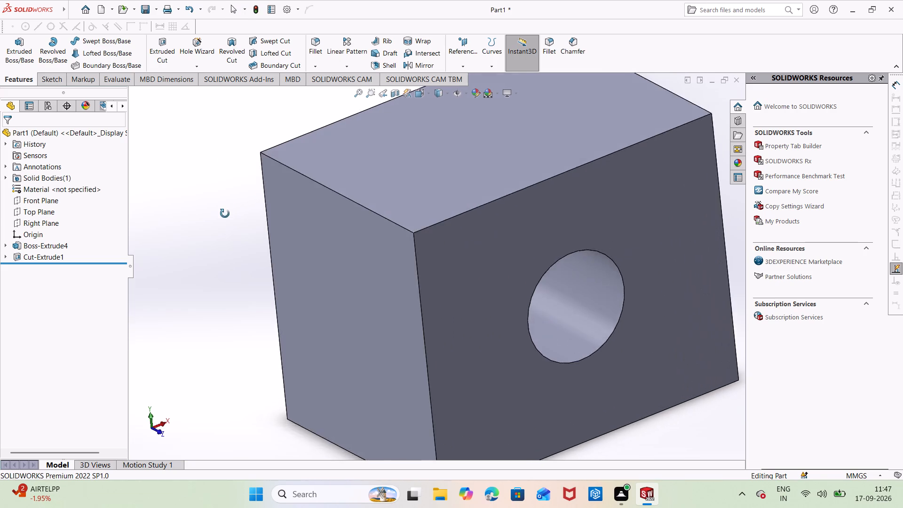
middle_click_drag(225, 214, 205, 216)
right_click(410, 229)
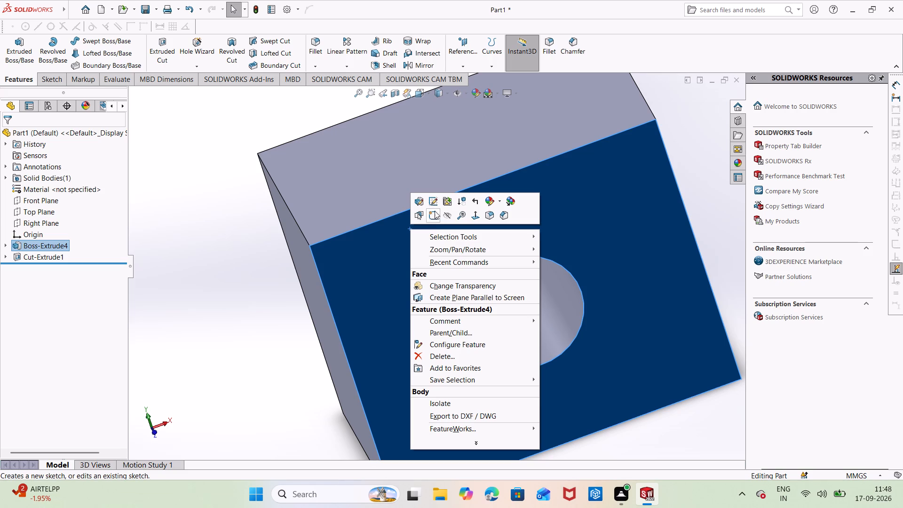
left_click(435, 211)
left_click(485, 159)
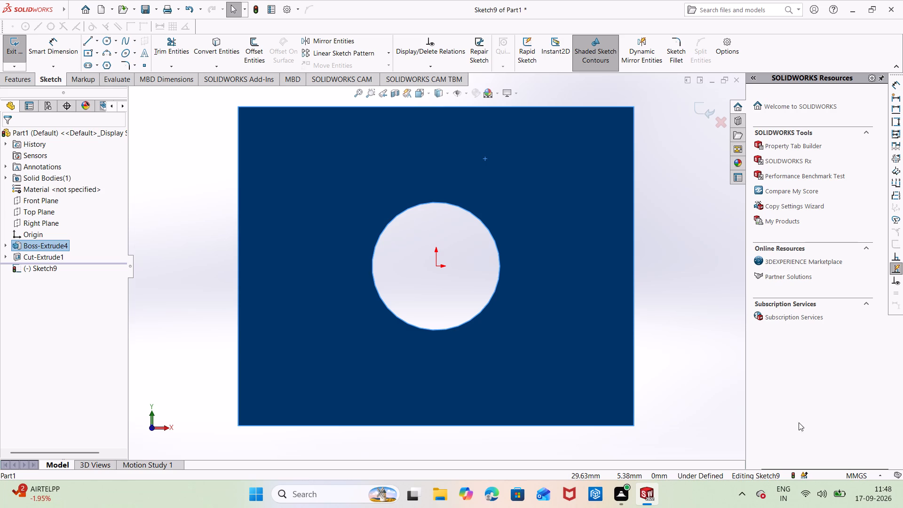
right_click_drag(525, 250, 589, 239)
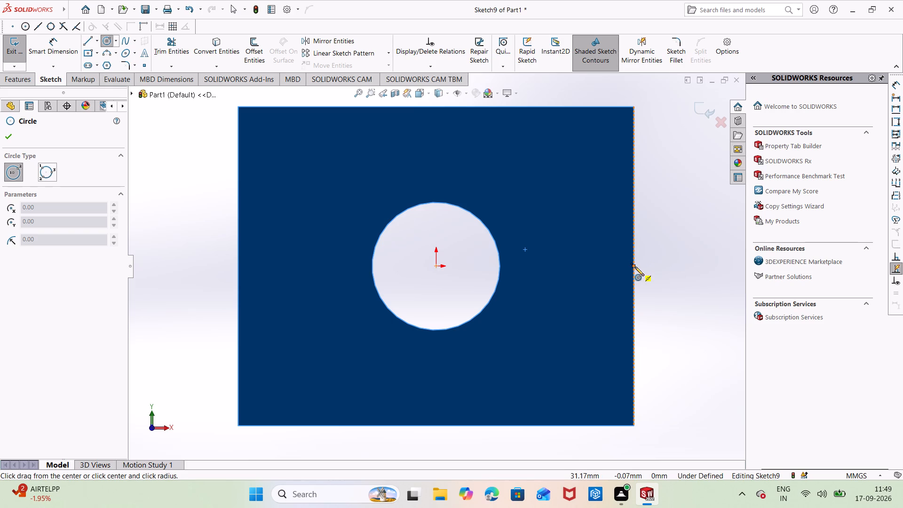
left_click(635, 267)
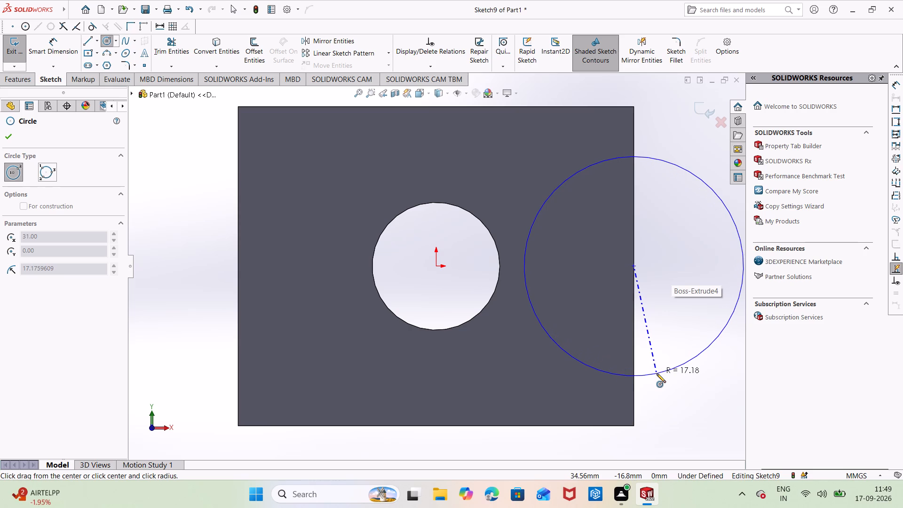
left_click(658, 367)
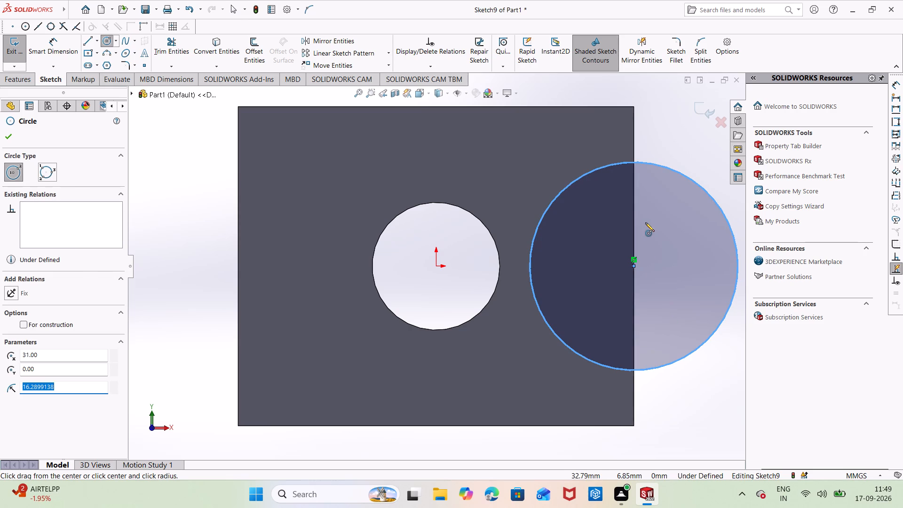
key("Escape")
key("Escape")
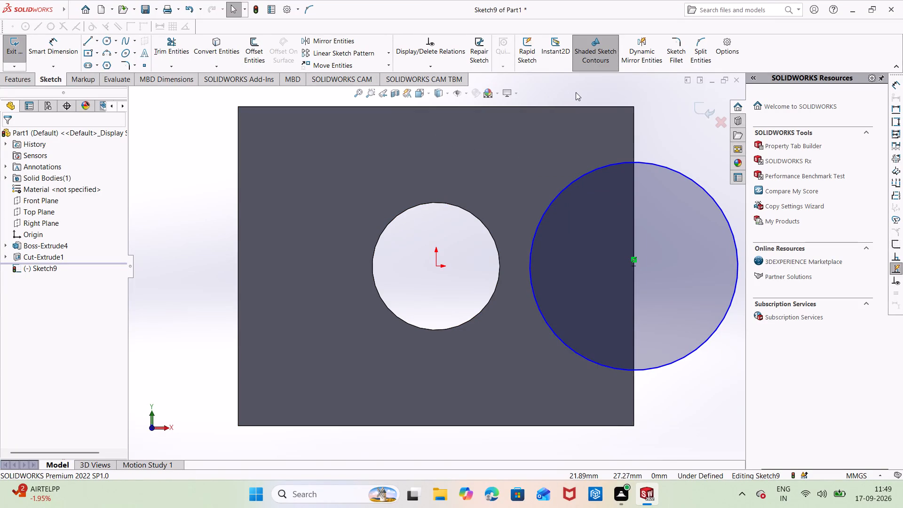
Dimension the edge-centred circle's diameter and set it to 34 mm.
right_click_drag(546, 182, 498, 131)
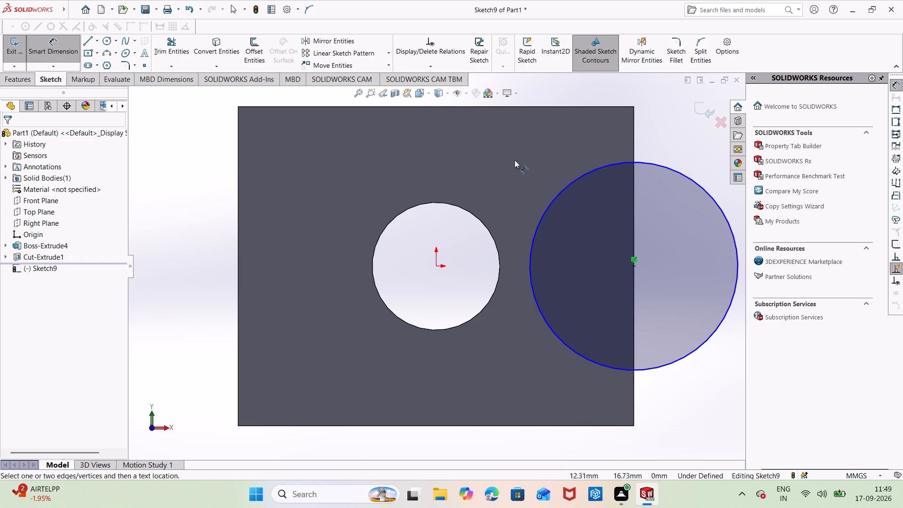
left_click(547, 207)
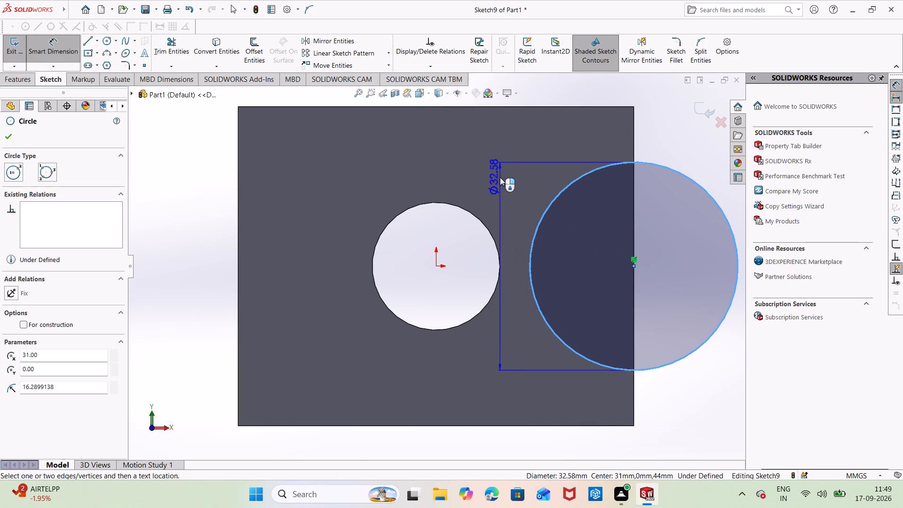
left_click(578, 236)
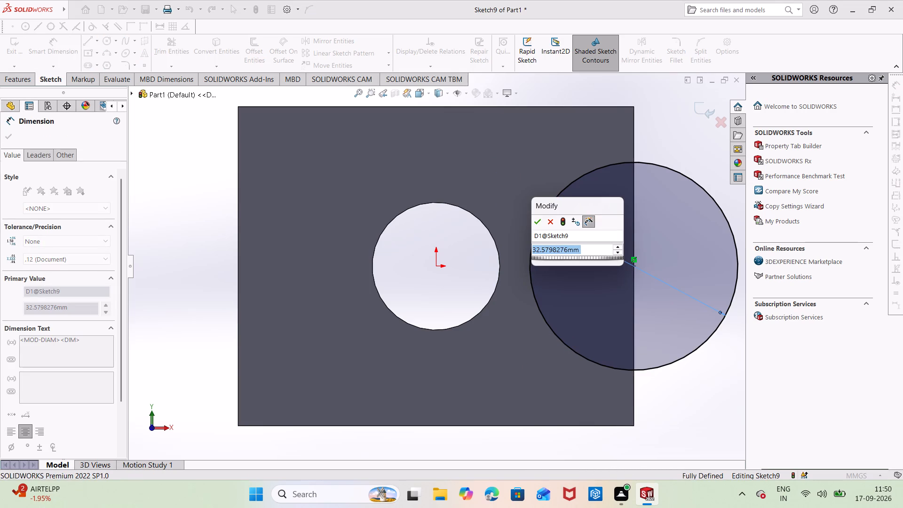
key("BackSpace")
key("3")
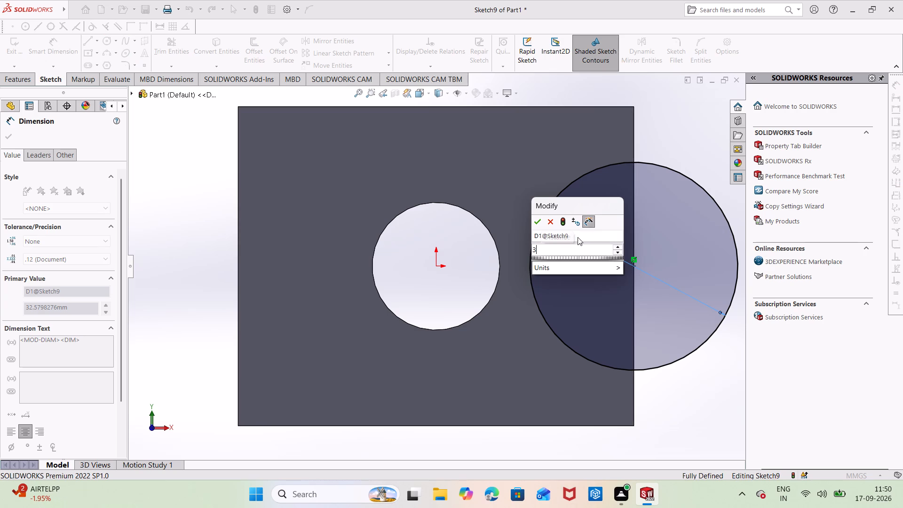
key("4")
key("Return")
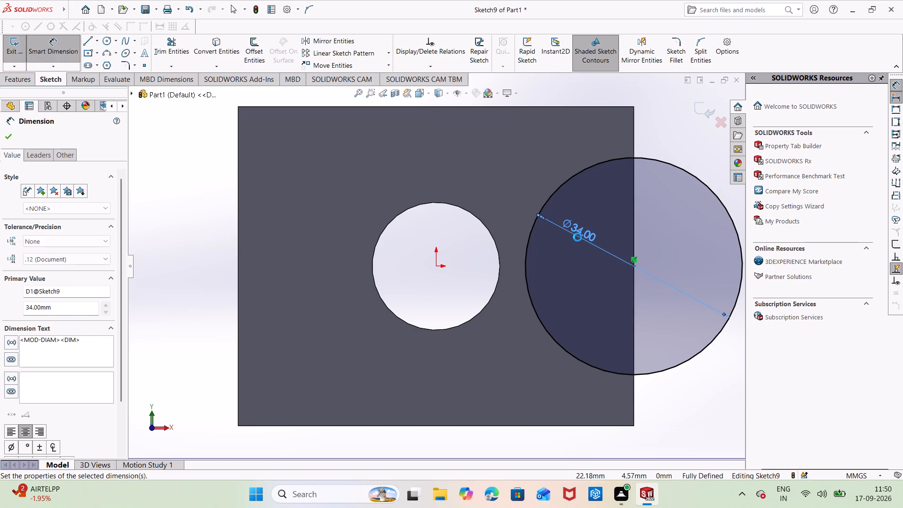
left_click(659, 140)
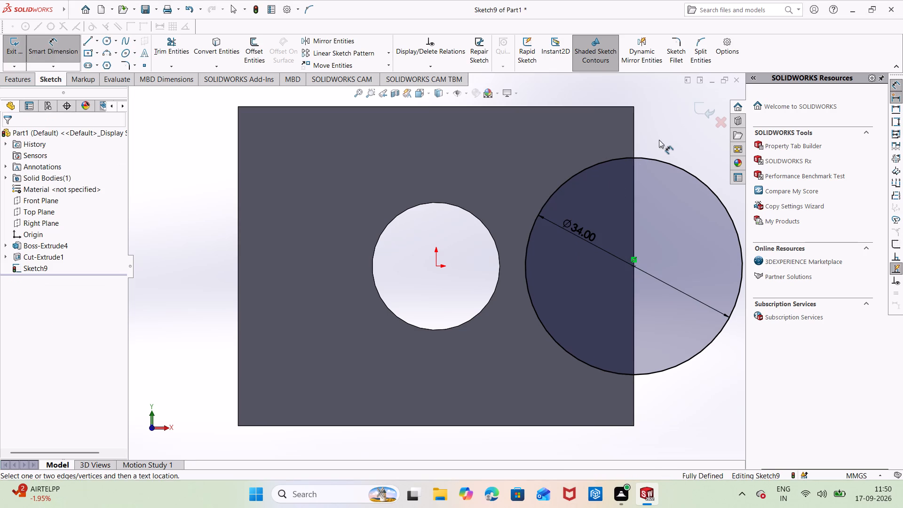
key("Escape")
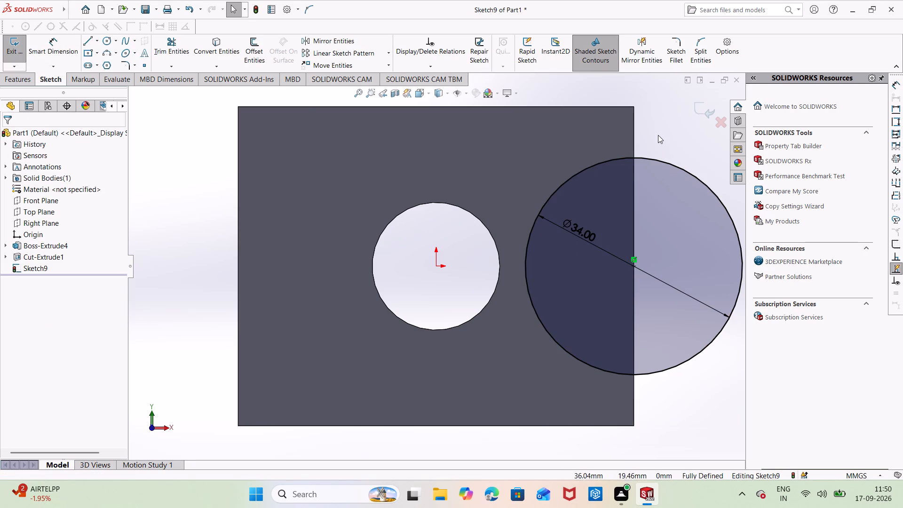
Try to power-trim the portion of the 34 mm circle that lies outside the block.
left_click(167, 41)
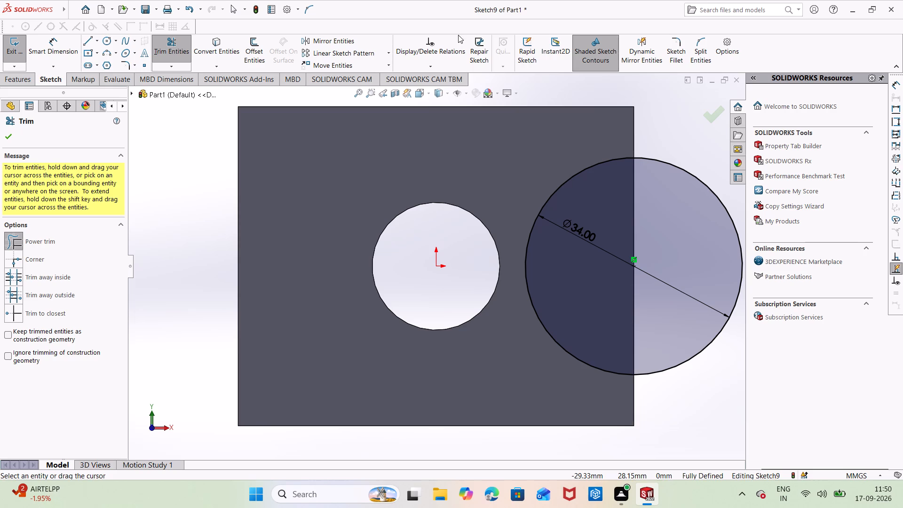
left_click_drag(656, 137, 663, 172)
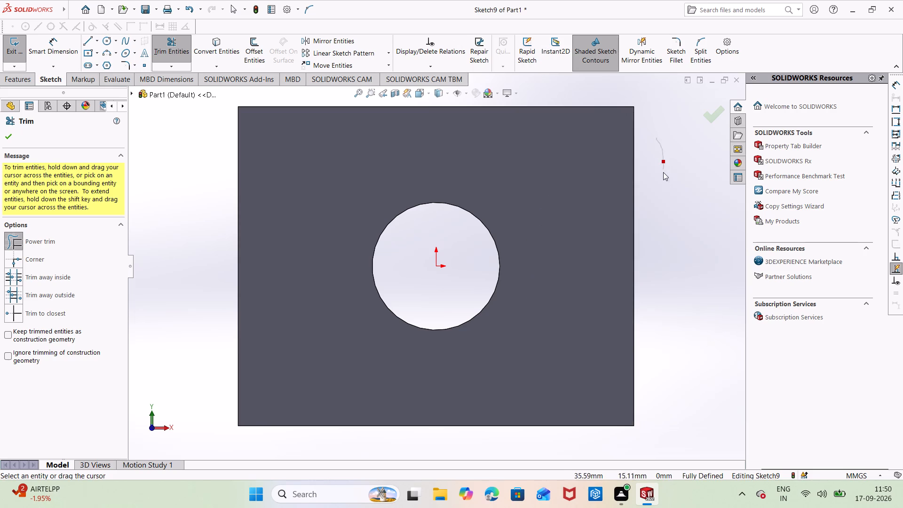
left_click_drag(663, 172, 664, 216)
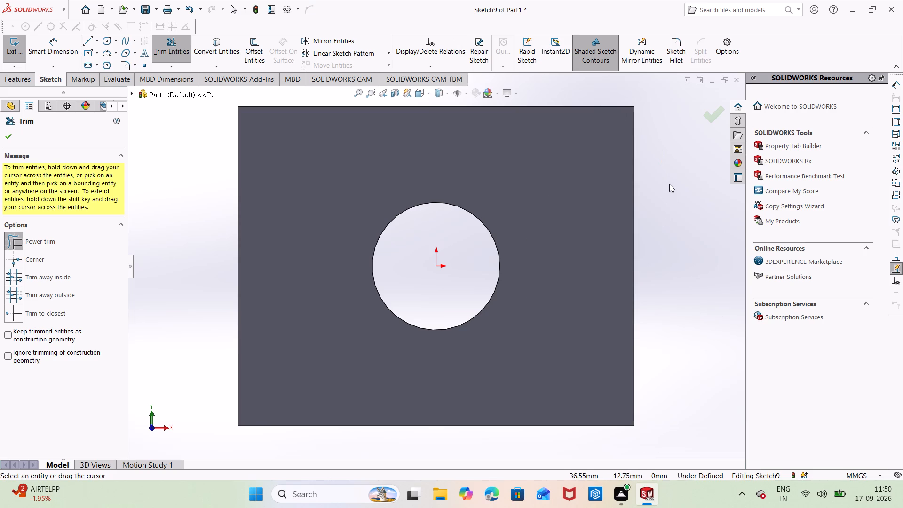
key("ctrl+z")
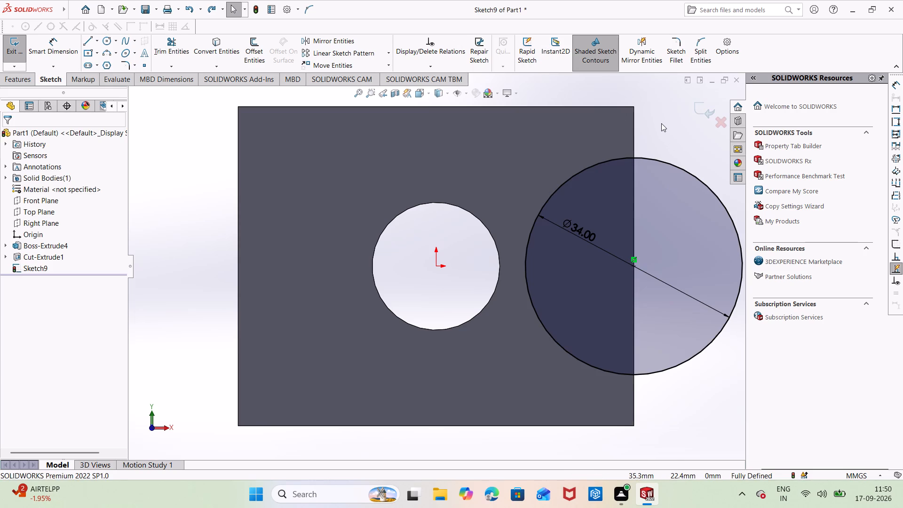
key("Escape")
Sketch a vertical line along the block's right edge, joining the top and bottom points of the 34 mm circle.
key("l")
key("Return")
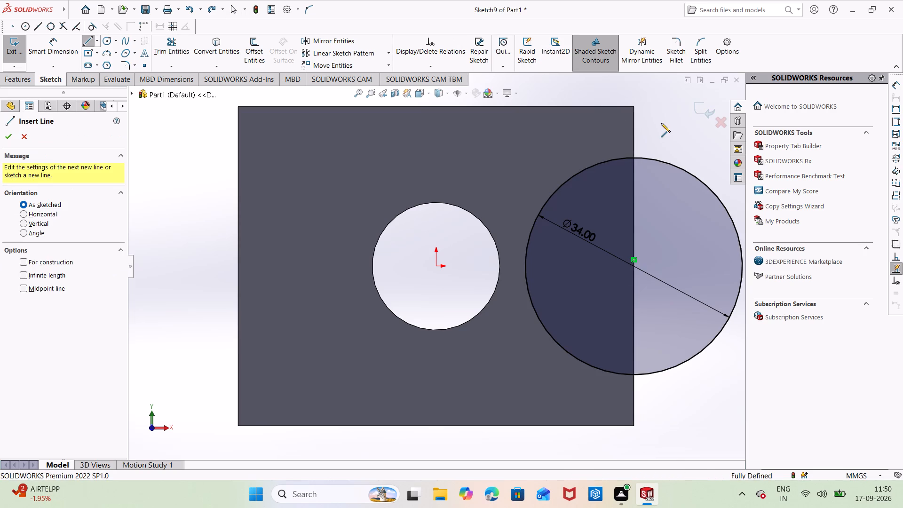
left_click(633, 157)
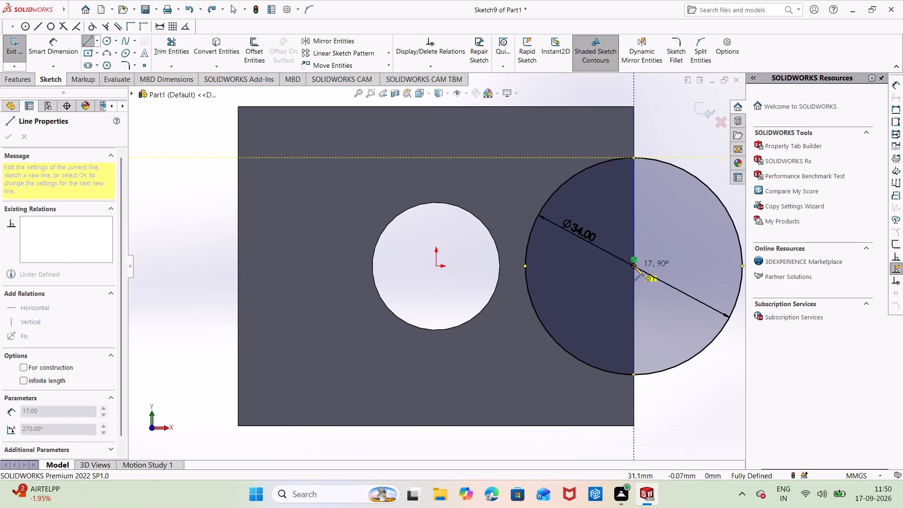
left_click(633, 374)
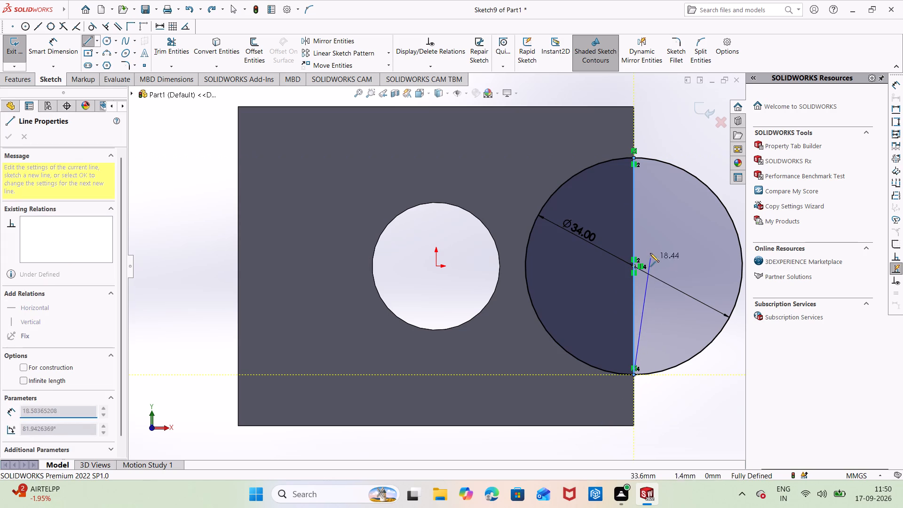
key("Escape")
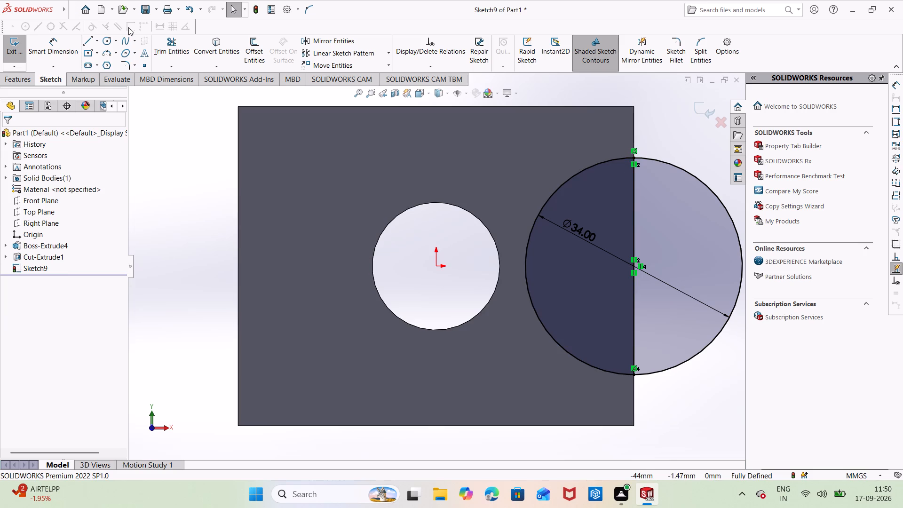
Power-trim the half of the 34 mm circle outside the block, leaving a closed semicircle on the front face.
left_click(165, 43)
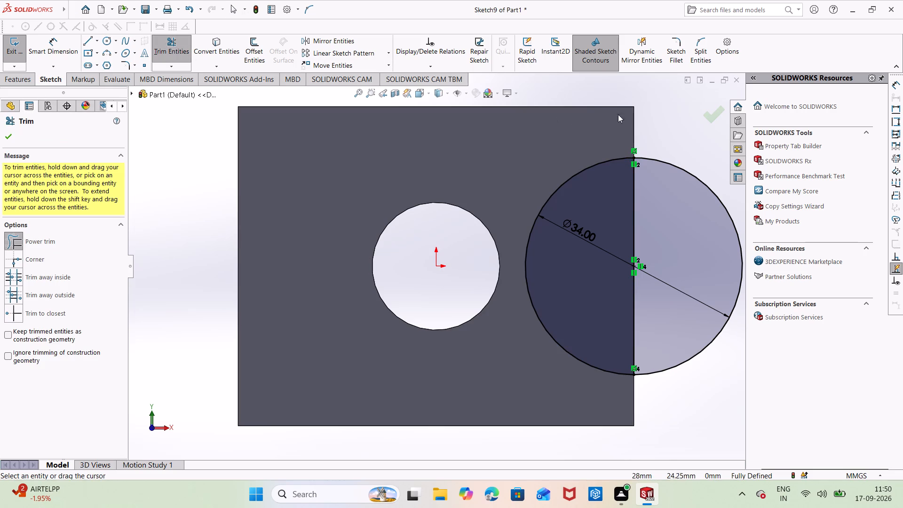
left_click_drag(668, 130, 902, 48)
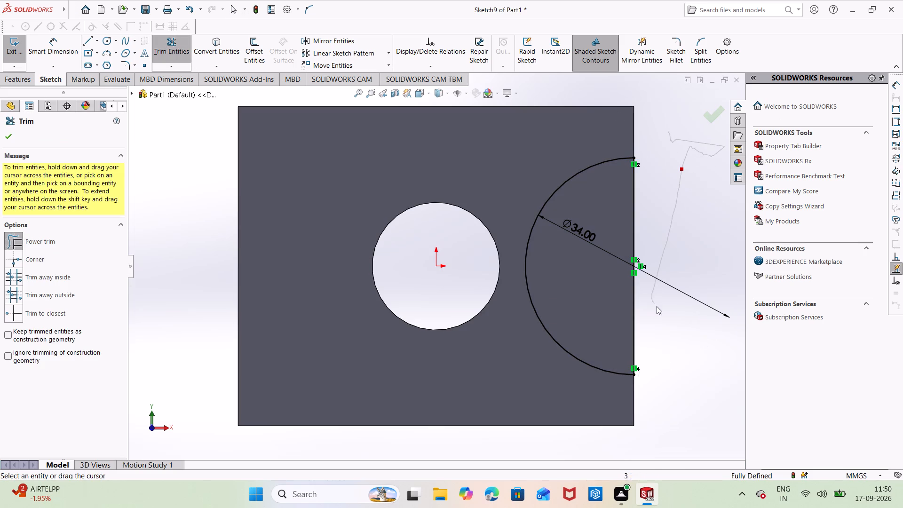
key("Escape")
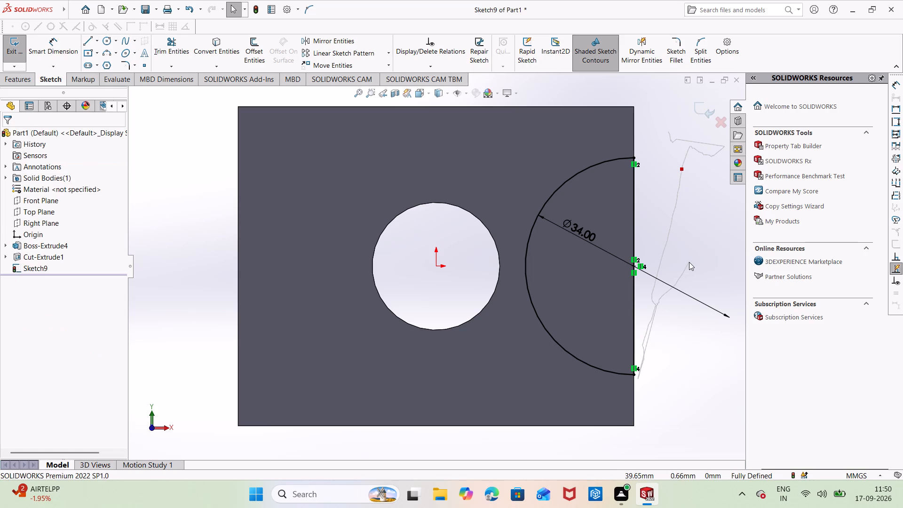
key("Escape")
key("Escape")
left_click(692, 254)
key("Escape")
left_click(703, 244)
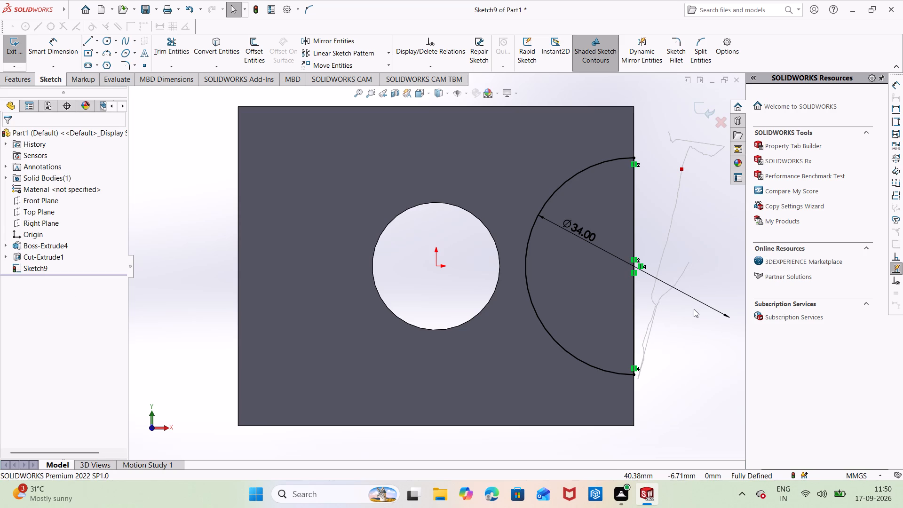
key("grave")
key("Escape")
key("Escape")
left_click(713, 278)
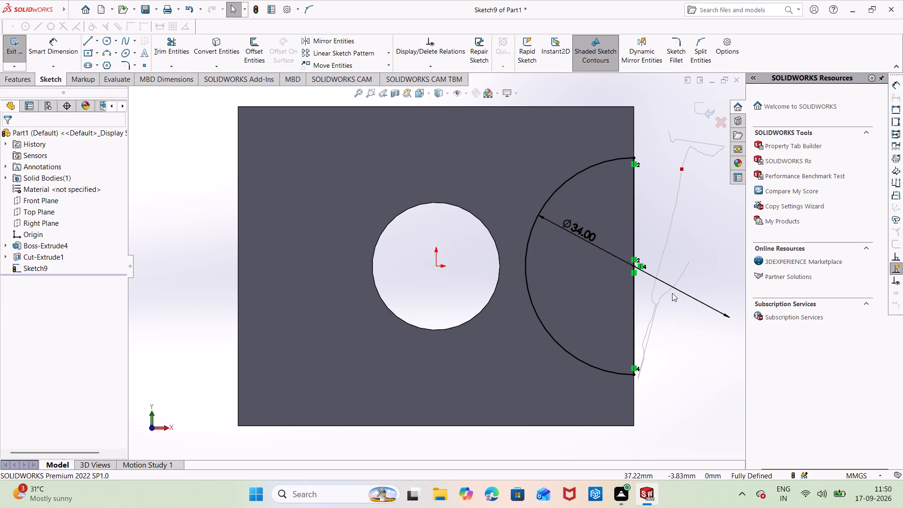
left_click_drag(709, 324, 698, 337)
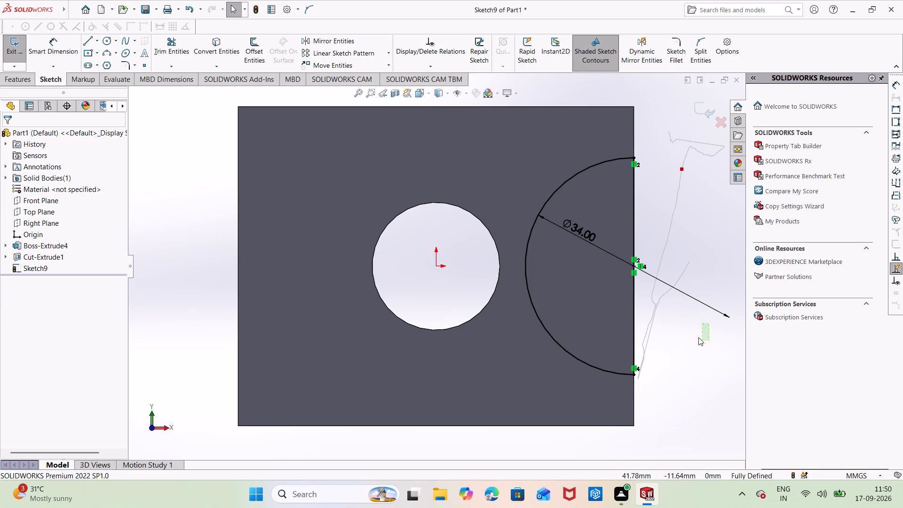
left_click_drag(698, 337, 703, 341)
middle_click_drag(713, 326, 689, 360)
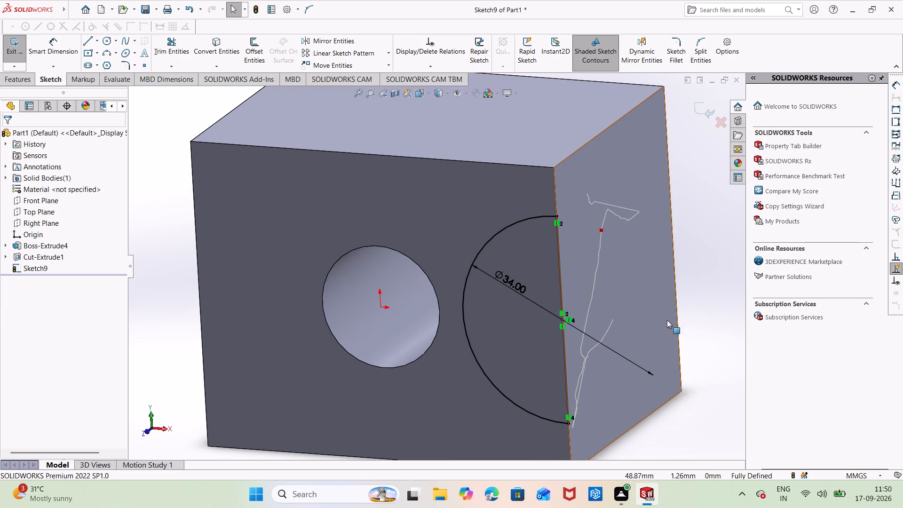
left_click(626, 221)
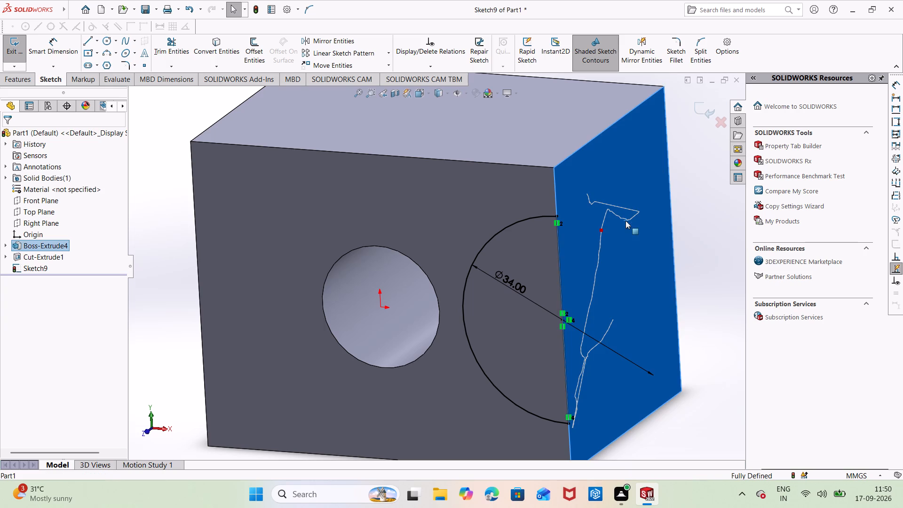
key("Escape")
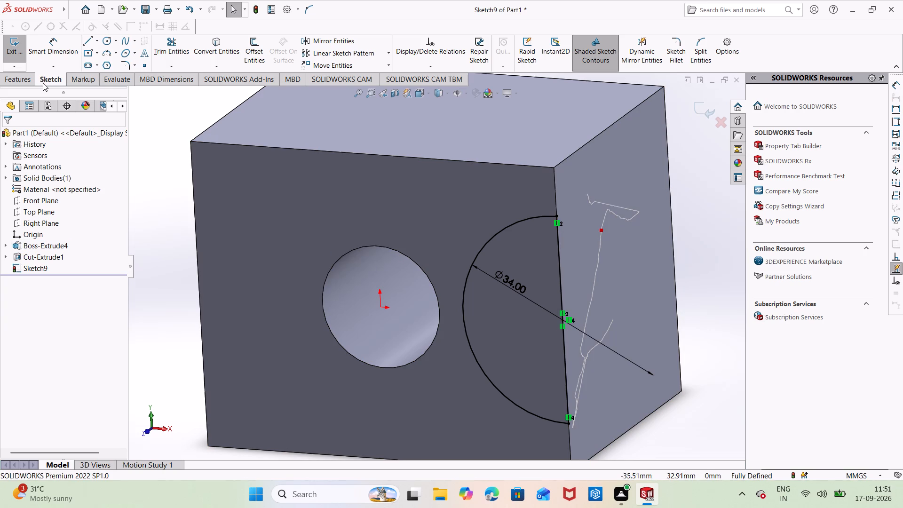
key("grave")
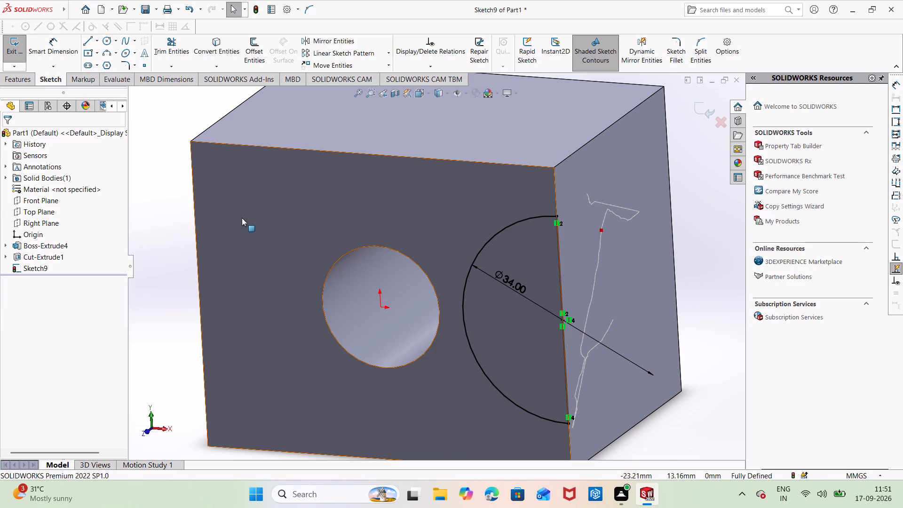
Cut-extrude the semicircular profile into the block as a Blind cut 12 mm deep from the sketch plane.
middle_click_drag(245, 226, 260, 190)
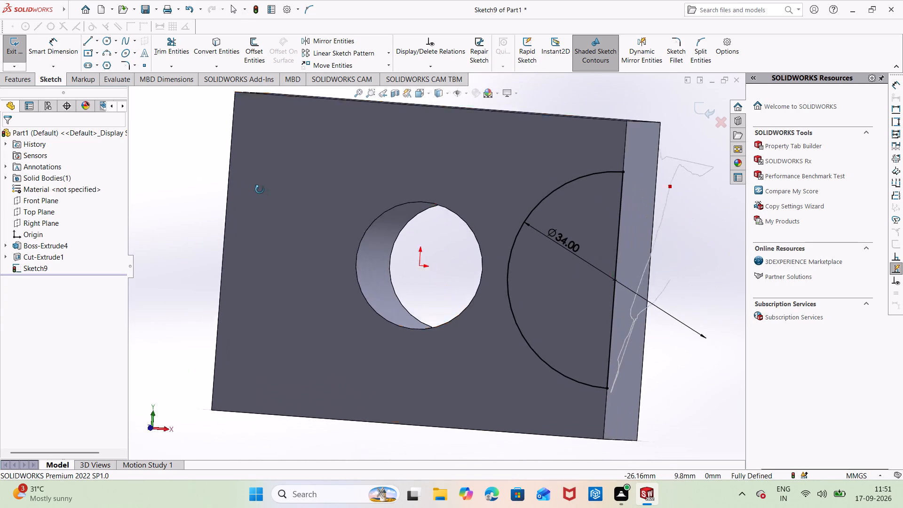
middle_click_drag(260, 190, 260, 190)
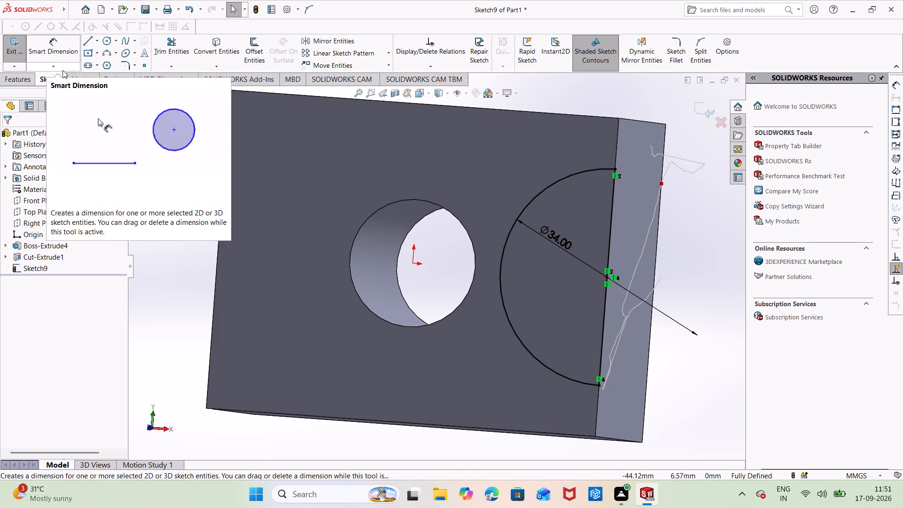
left_click(29, 80)
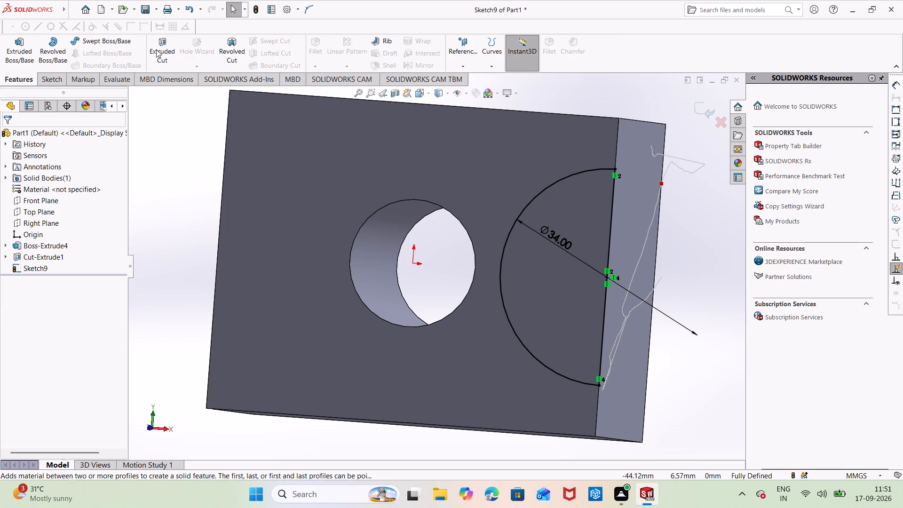
left_click(157, 49)
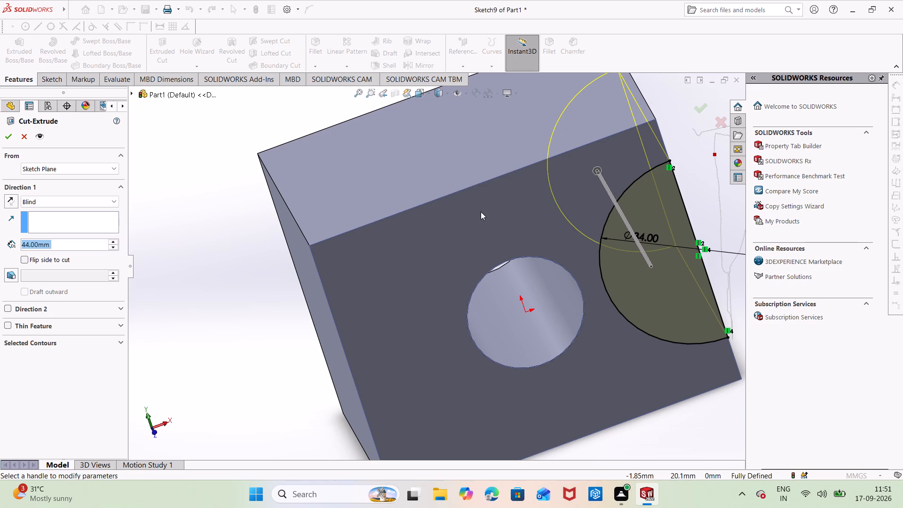
key("BackSpace")
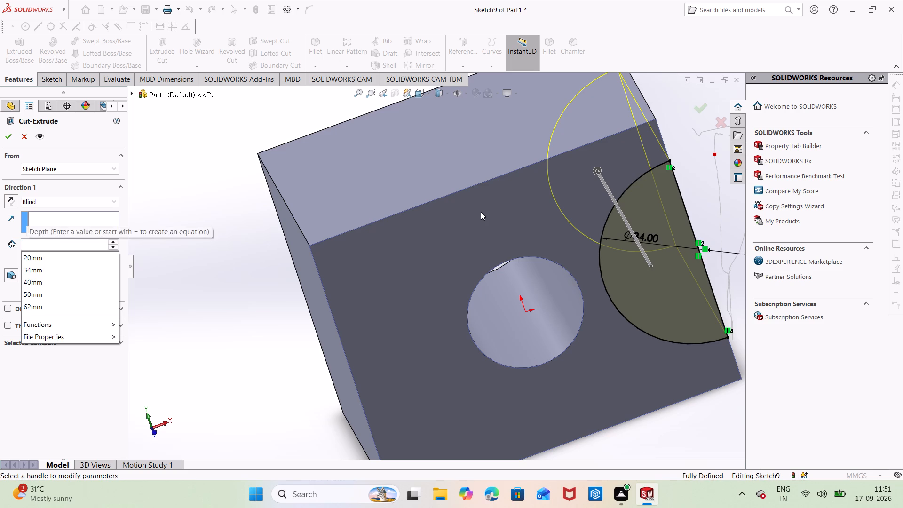
type("12")
key("Return")
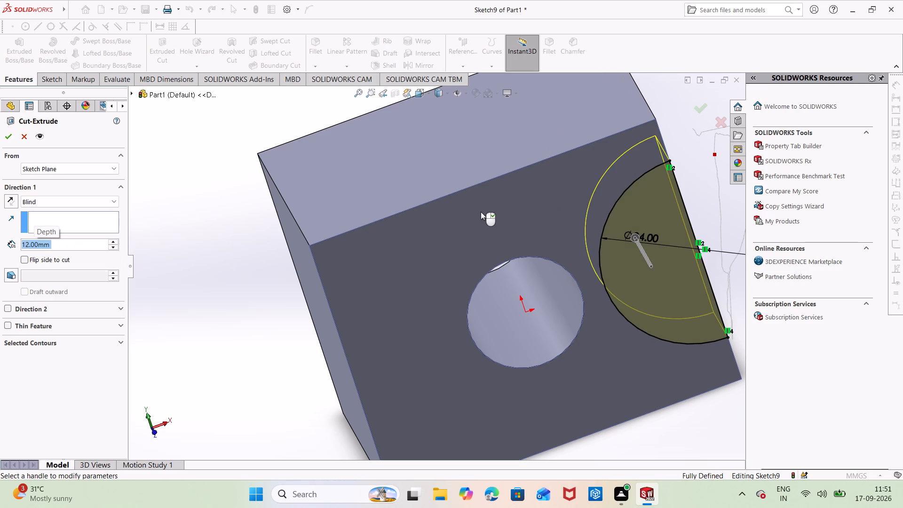
left_click(6, 134)
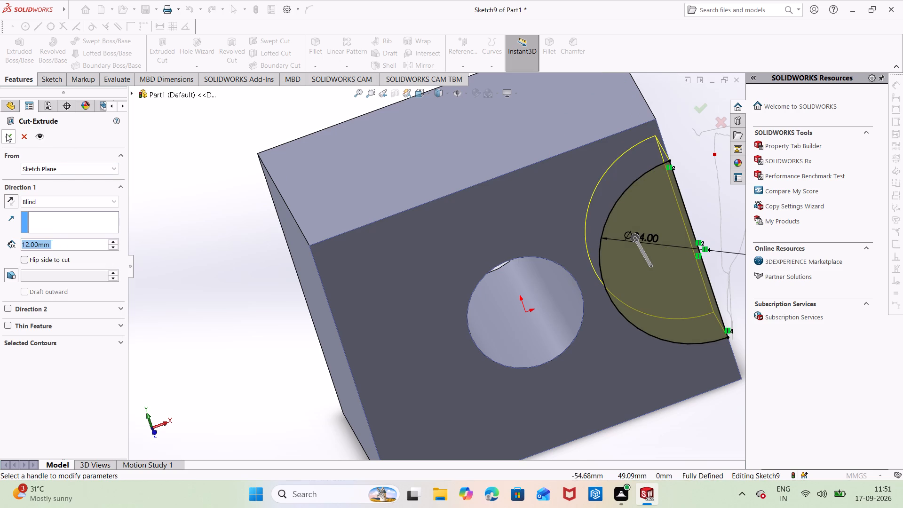
left_click(105, 176)
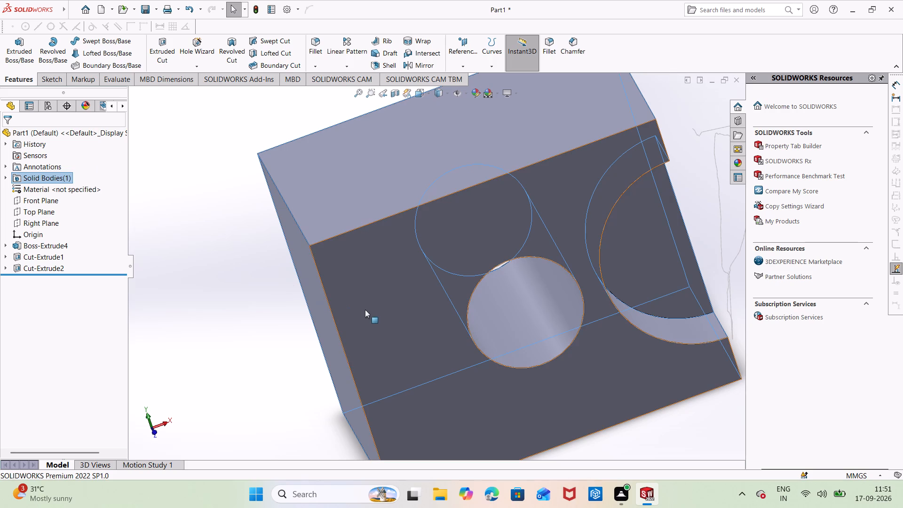
Start a new sketch on the block's front face, the one with the through hole and semicircular recess.
middle_click_drag(505, 365, 486, 341)
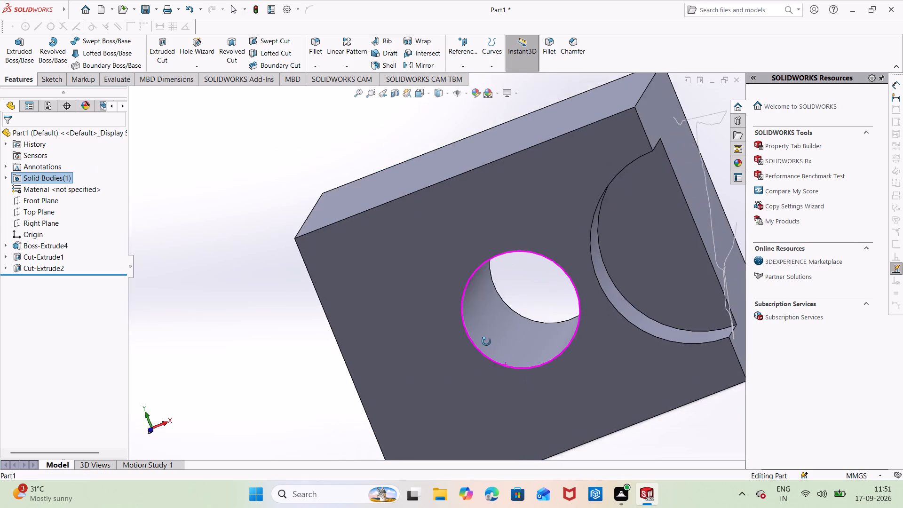
middle_click_drag(486, 341, 487, 325)
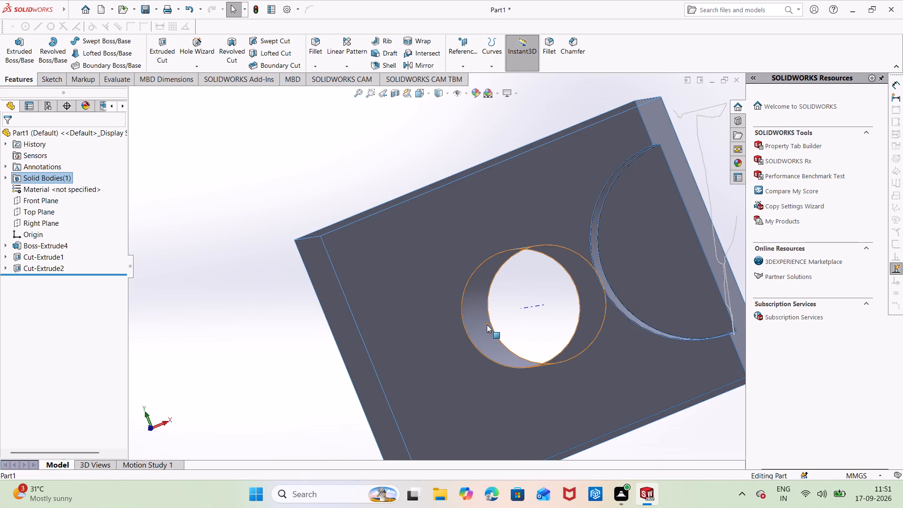
key("ctrl+8")
key("Escape")
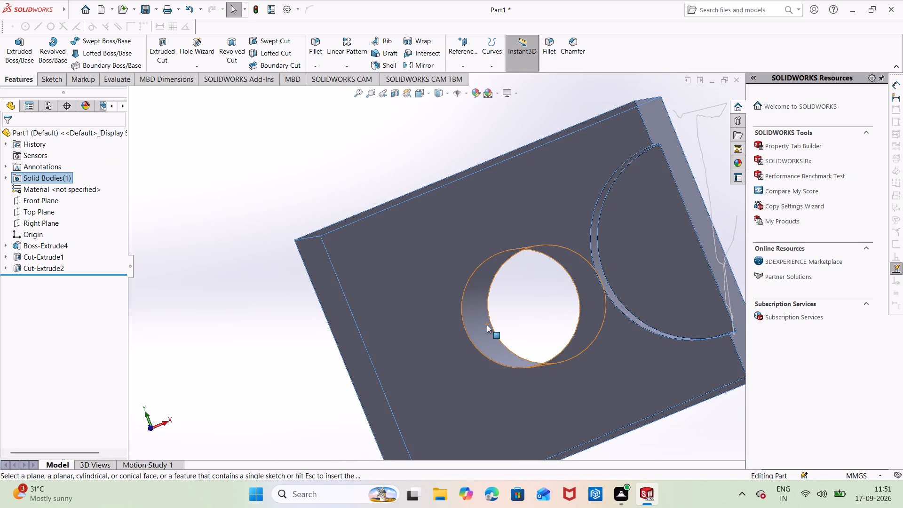
key("ctrl+8")
key("Escape")
key("Escape")
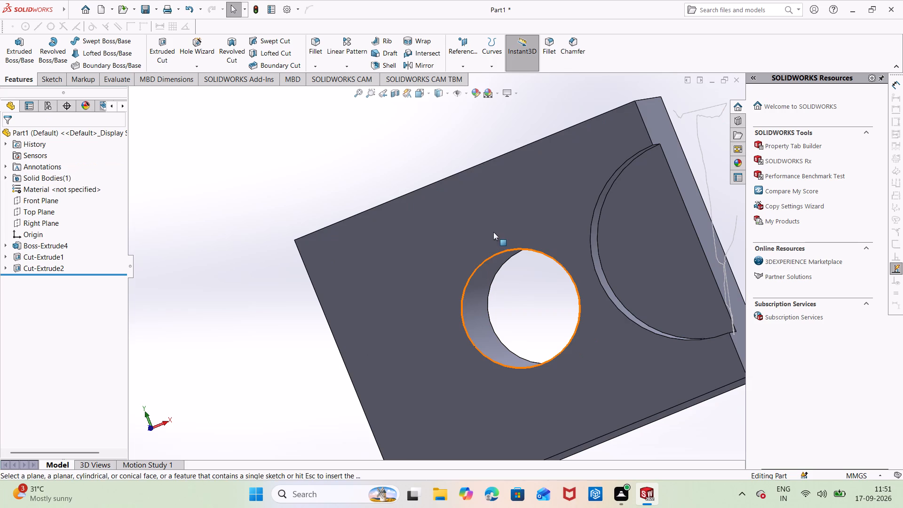
right_click(493, 228)
left_click(513, 213)
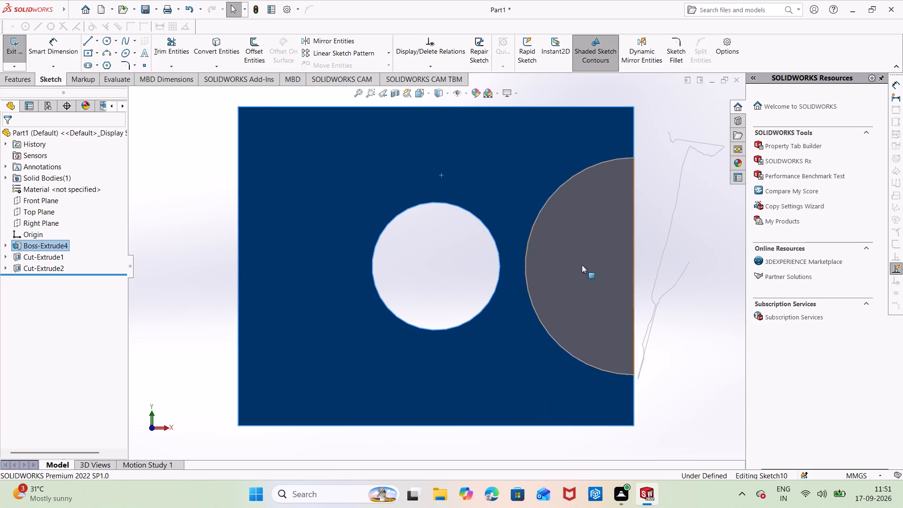
left_click_drag(686, 298, 659, 250)
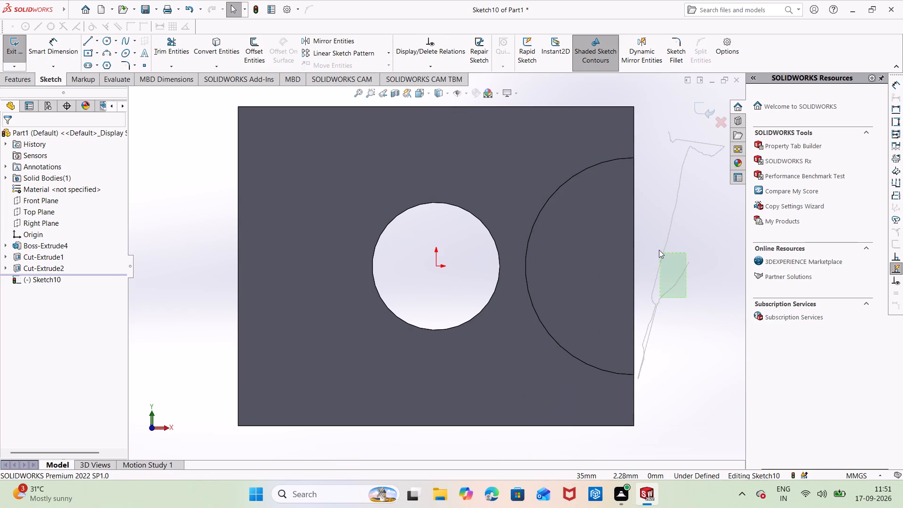
left_click_drag(659, 250, 655, 238)
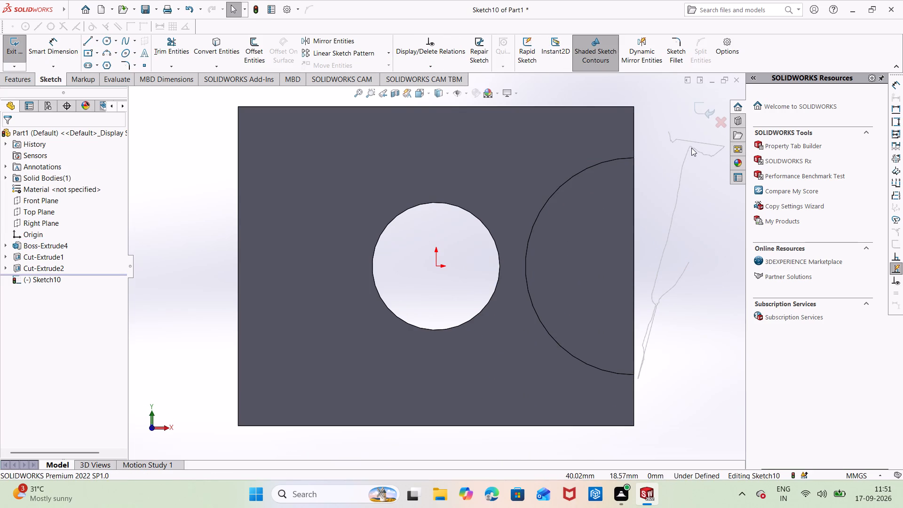
left_click_drag(691, 148, 702, 162)
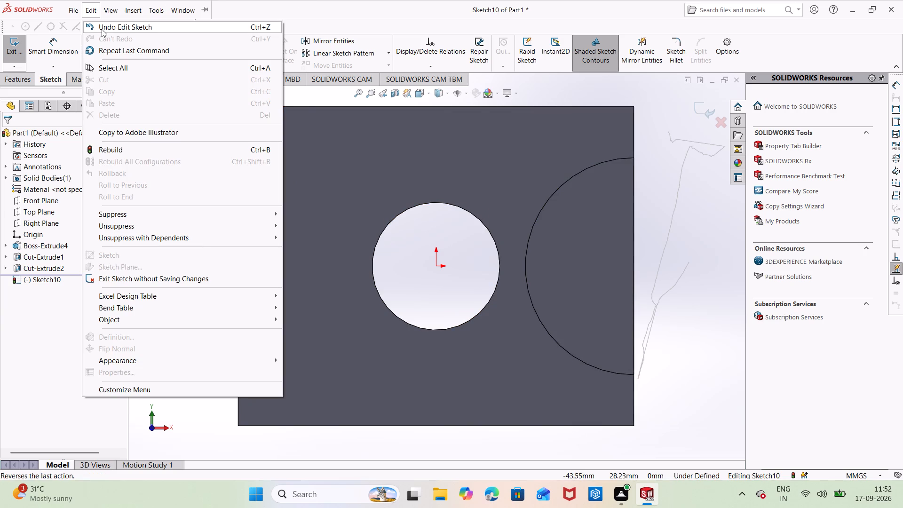
Convert the outline of the semicircular recess's floor face into sketch entities with Convert Entities.
left_click(317, 127)
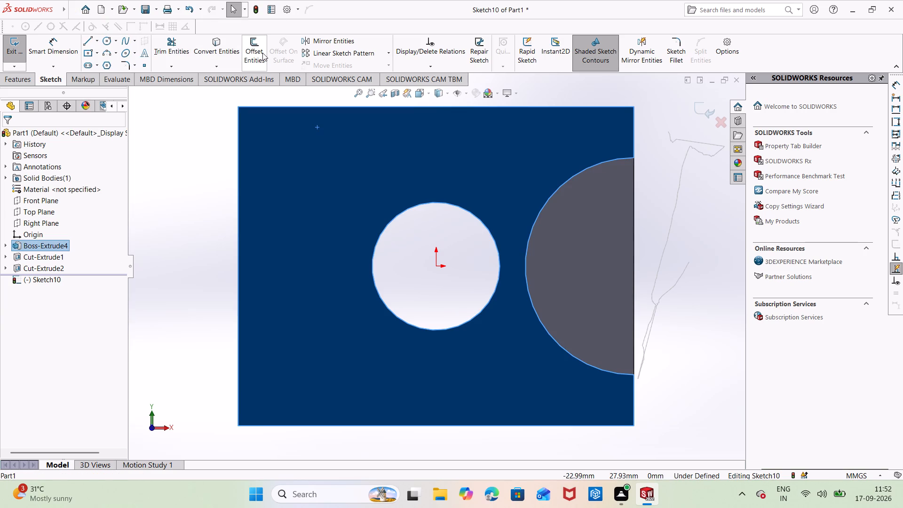
key("Escape")
double_click(204, 49)
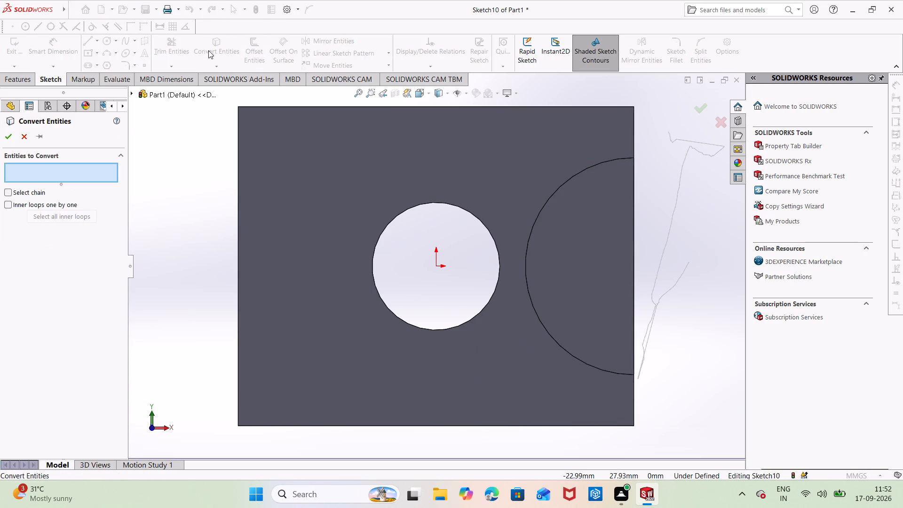
left_click(605, 229)
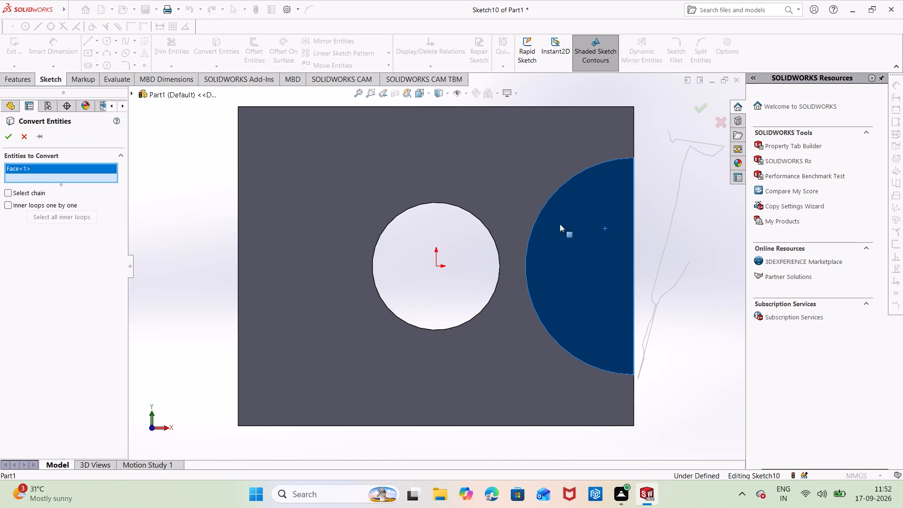
left_click(11, 137)
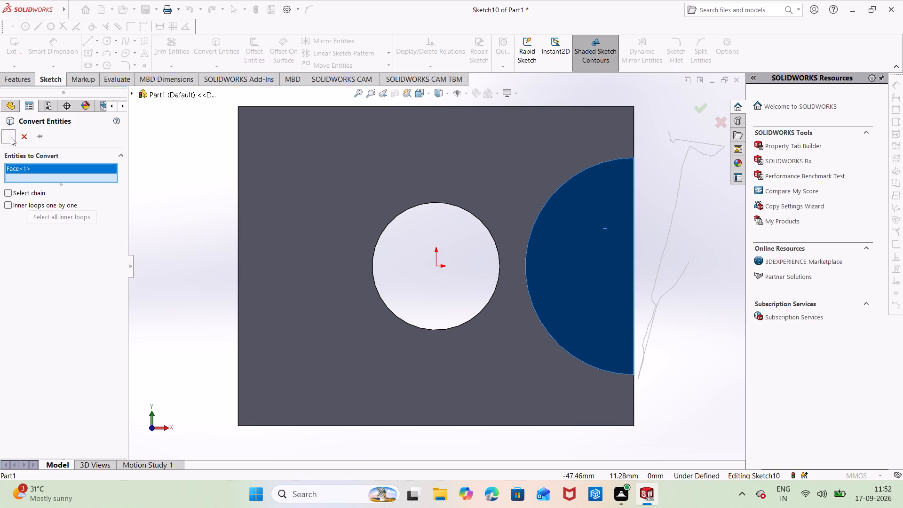
left_click(275, 234)
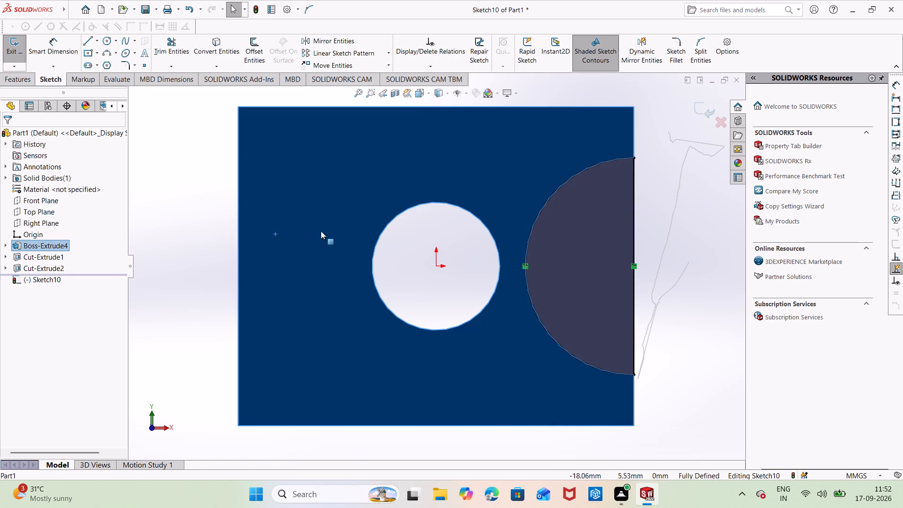
key("Escape")
key("Escape")
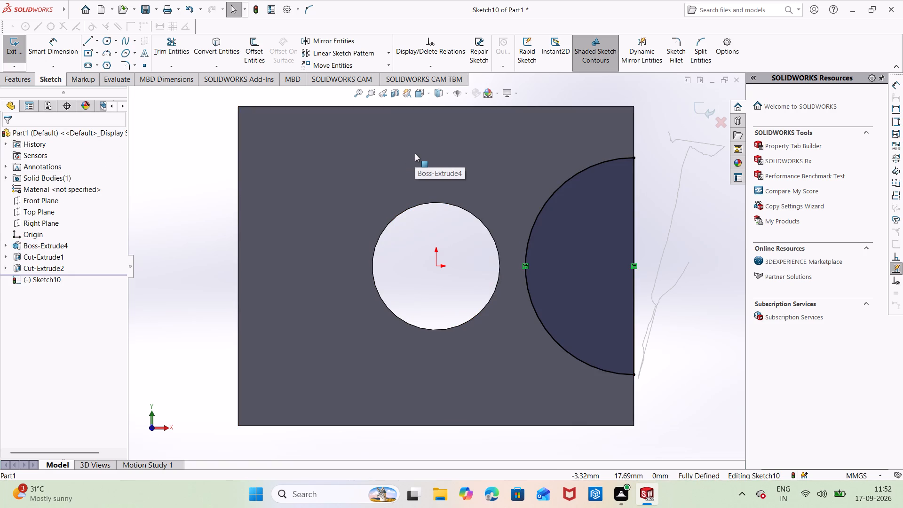
key("Escape")
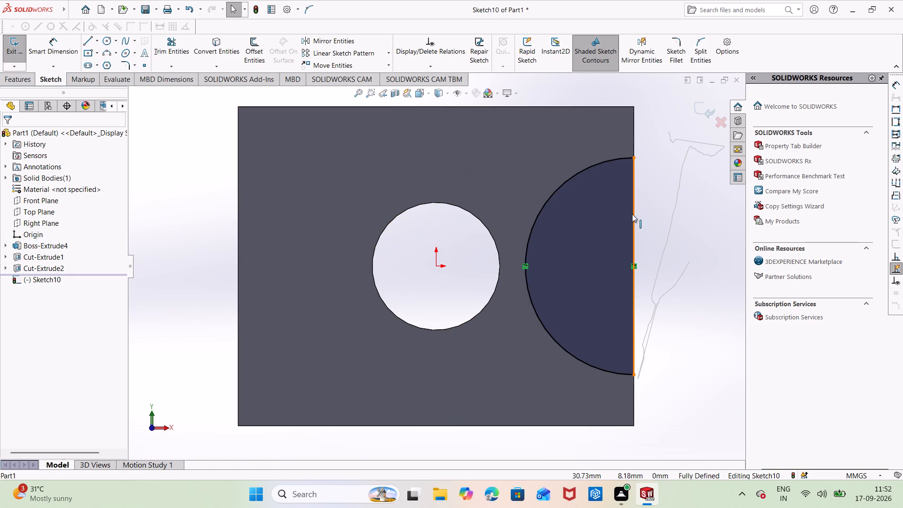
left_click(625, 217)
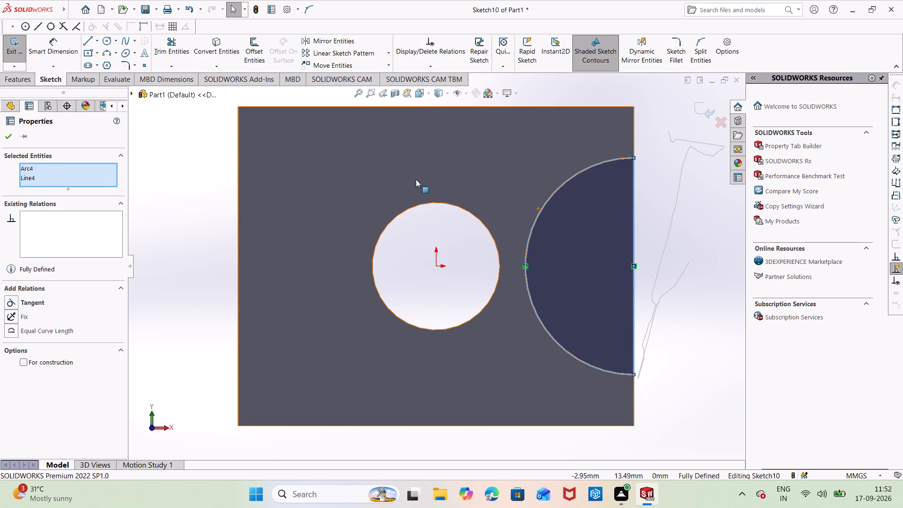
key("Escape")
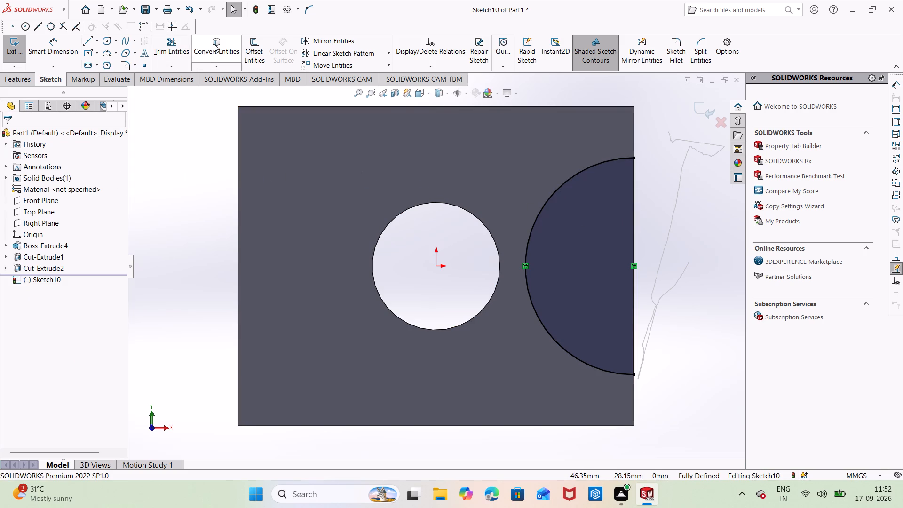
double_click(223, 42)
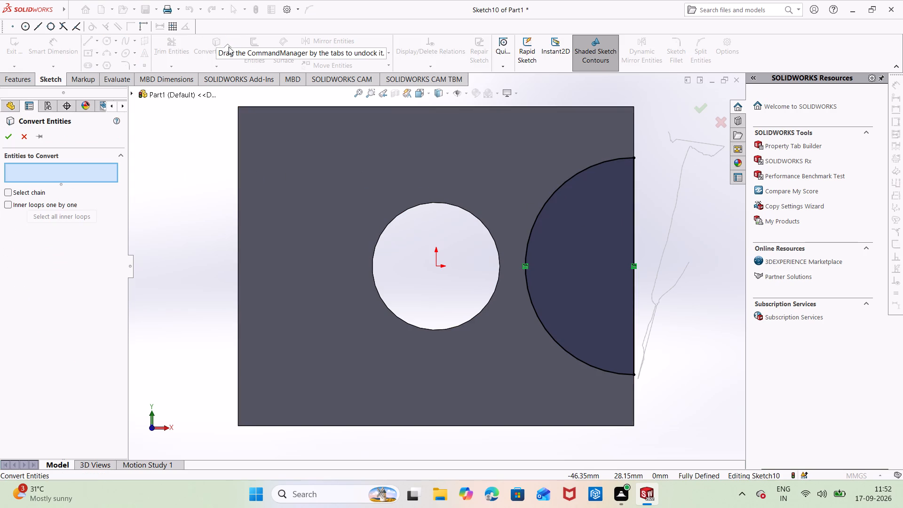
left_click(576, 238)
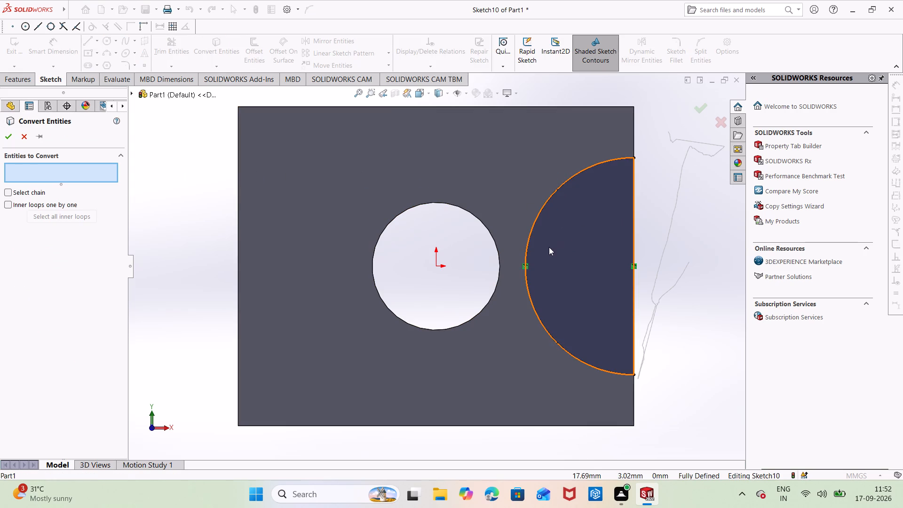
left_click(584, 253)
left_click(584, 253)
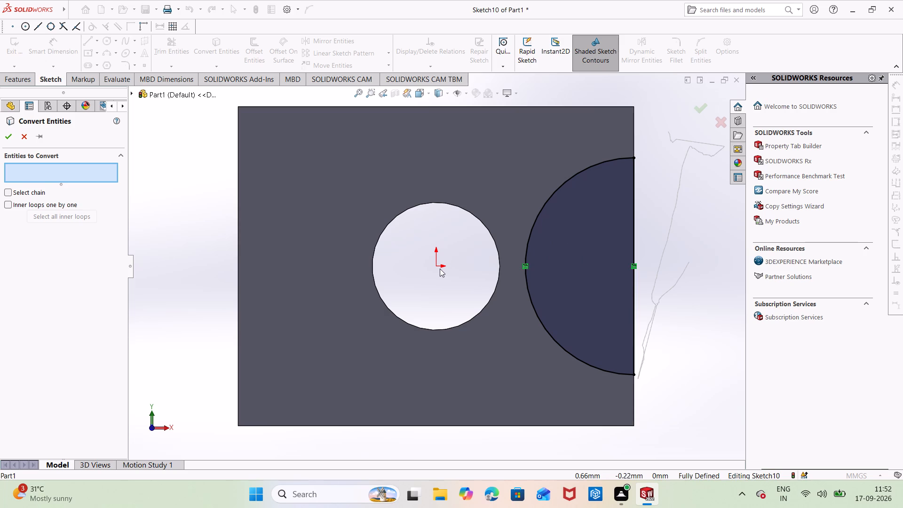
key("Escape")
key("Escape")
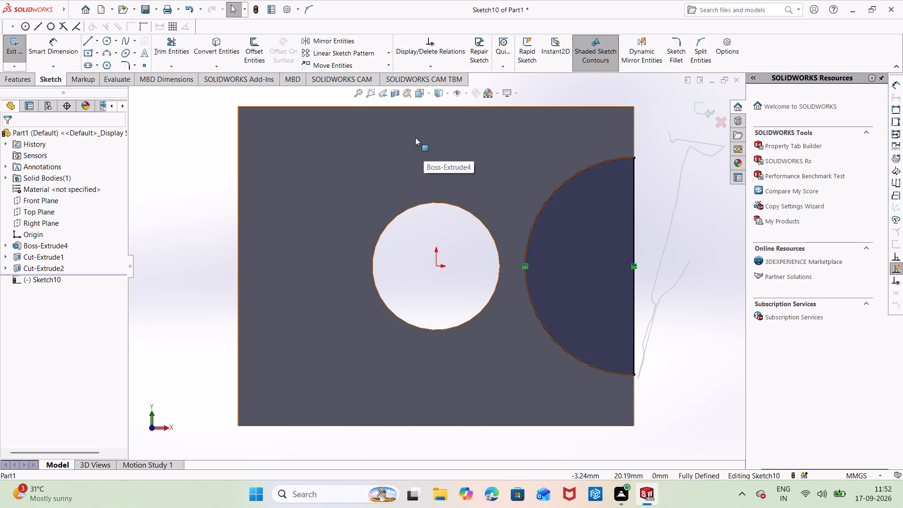
Sketch a 20 mm vertical line joining the hole's top and bottom points and turn it into construction geometry.
key("l")
key("Return")
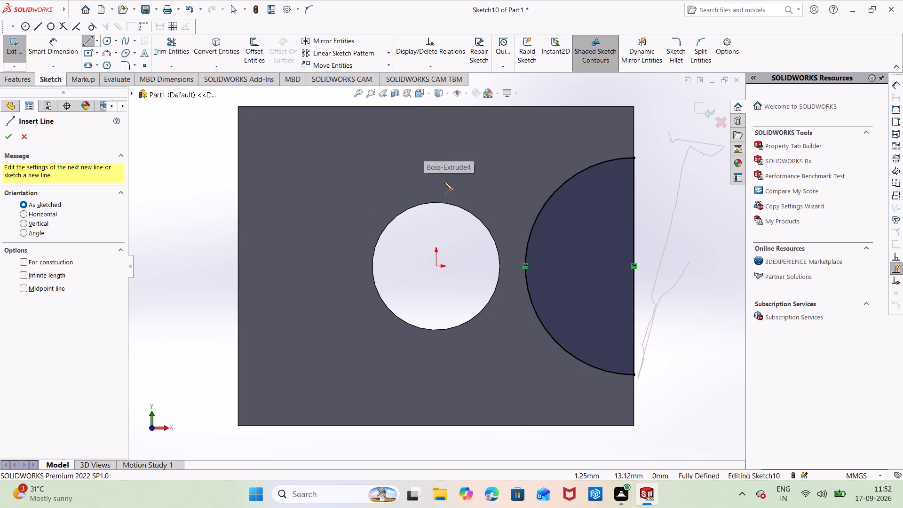
left_click(435, 202)
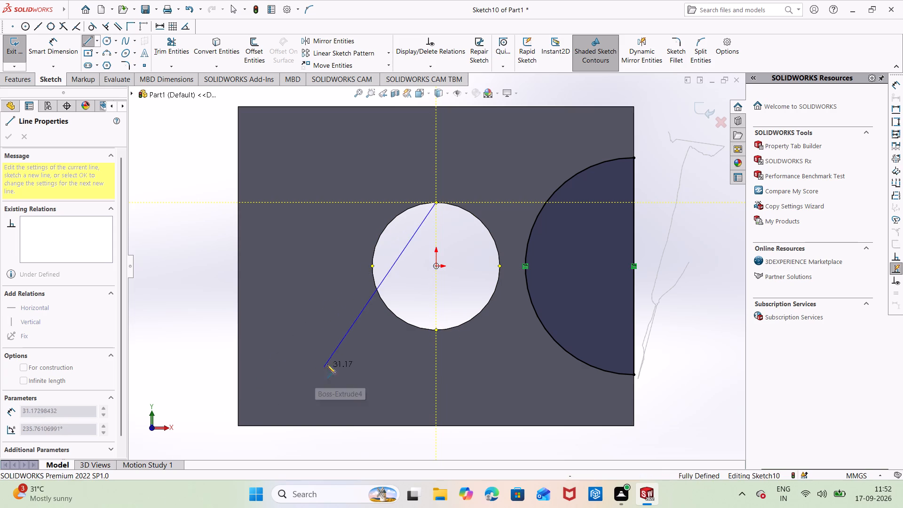
left_click(436, 330)
key("Escape")
right_click_drag(446, 287, 439, 289)
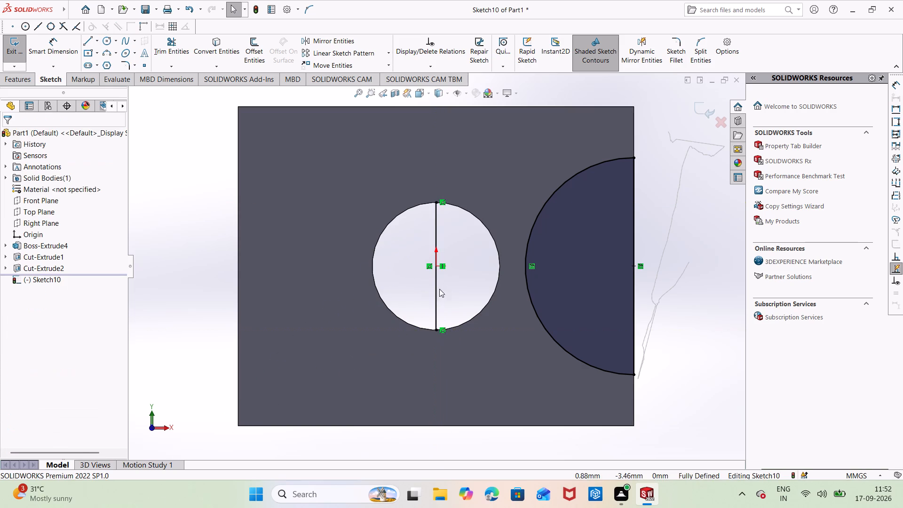
right_click_drag(439, 289, 421, 293)
left_click_drag(448, 288, 419, 285)
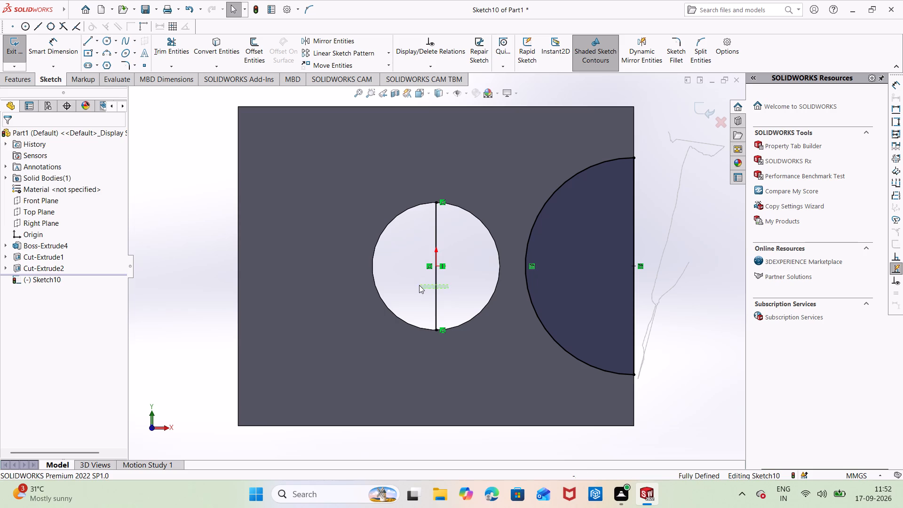
left_click_drag(419, 285, 419, 285)
left_click(456, 256)
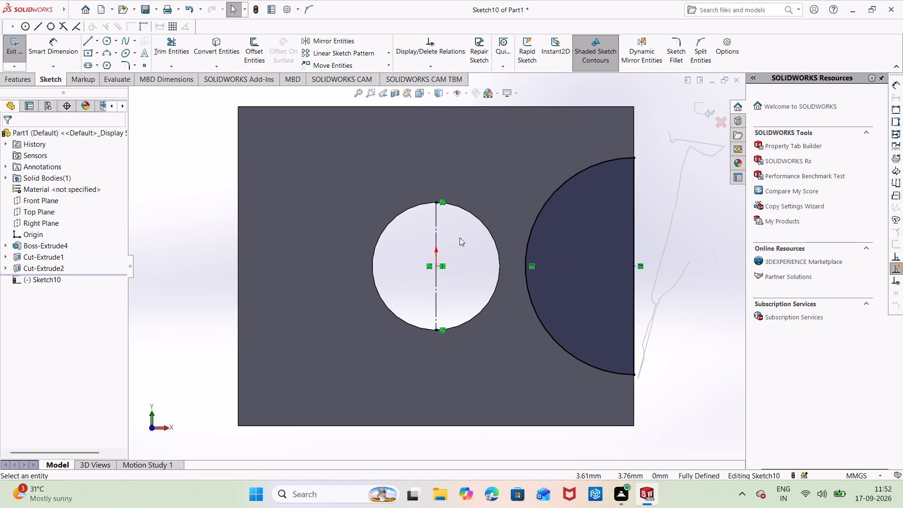
left_click(468, 190)
key("Escape")
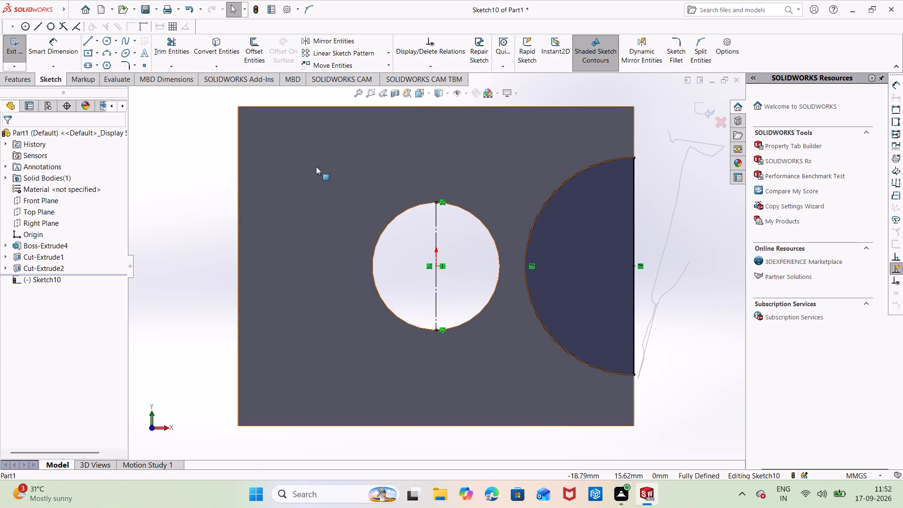
Mirror the converted semicircle's arc and straight line about the vertical construction line, keeping the original as a copy.
left_click(355, 39)
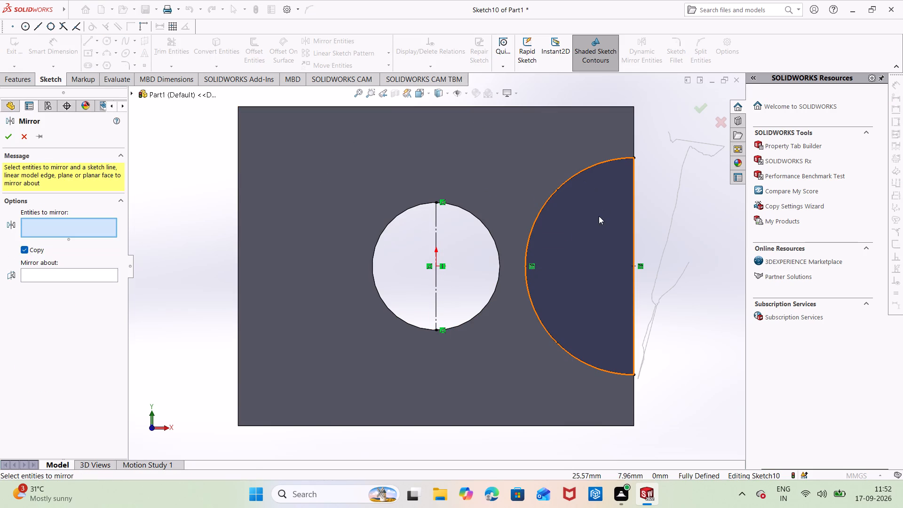
left_click(594, 233)
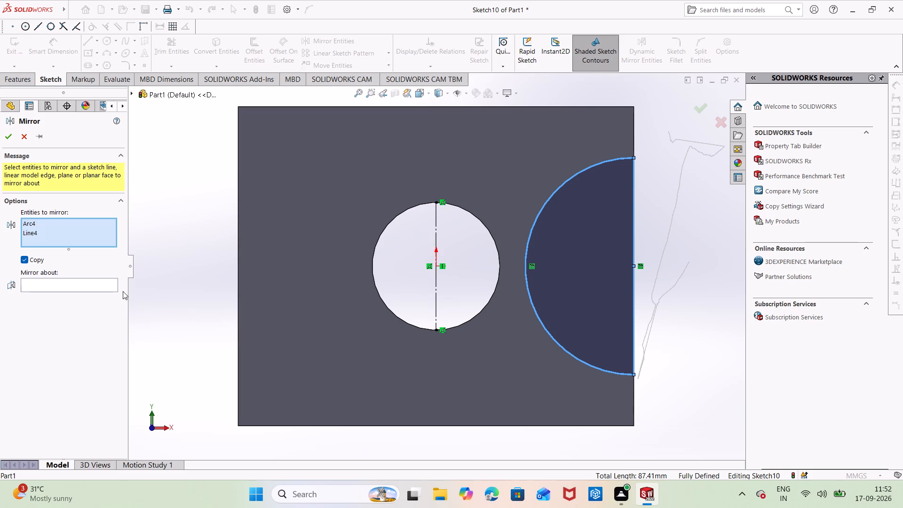
left_click(97, 284)
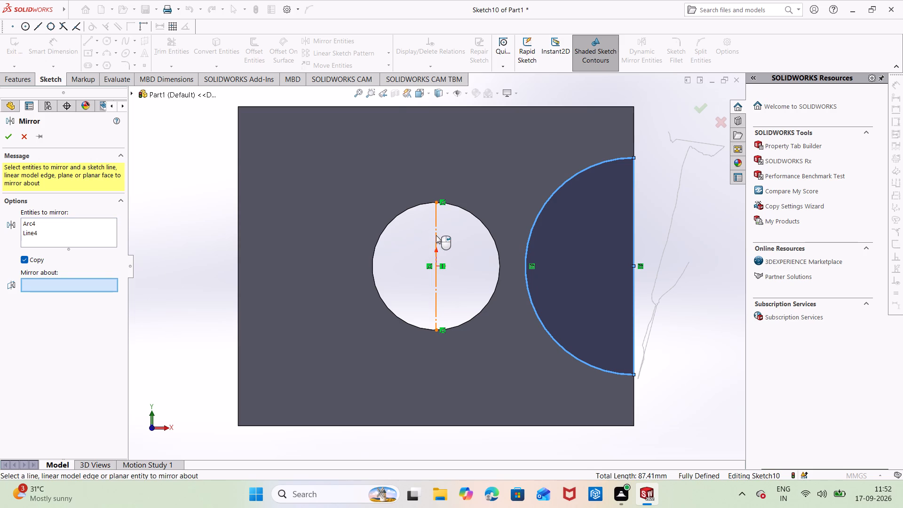
left_click(436, 235)
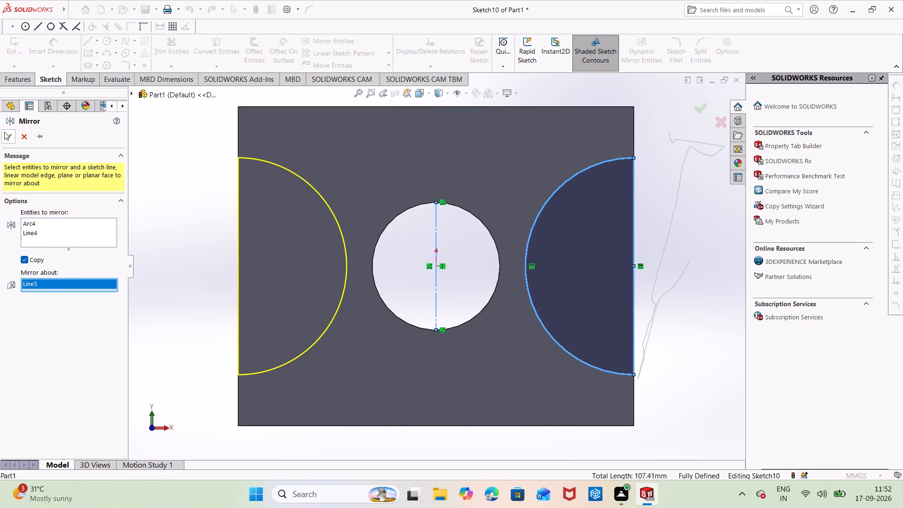
left_click(4, 132)
key("Escape")
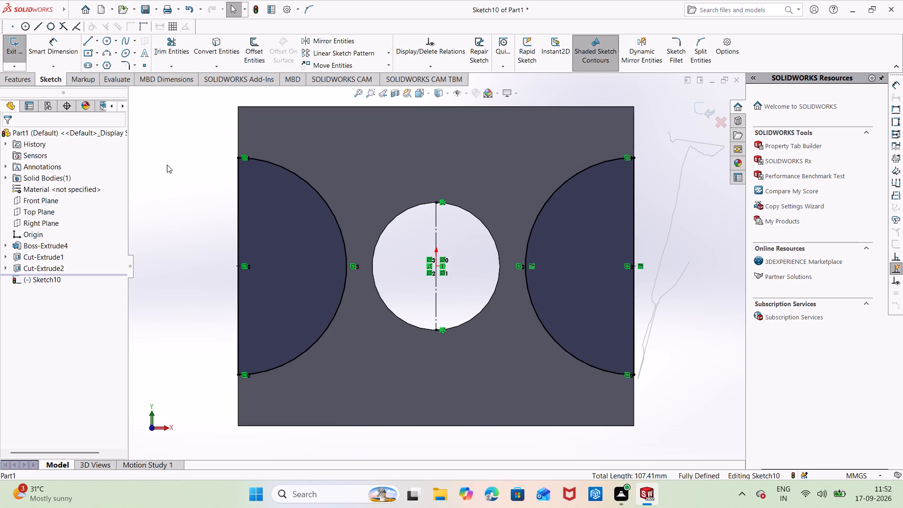
Cut-extrude both semicircular profiles into the block, keeping the Extruded Cut's preset settings.
left_click(17, 77)
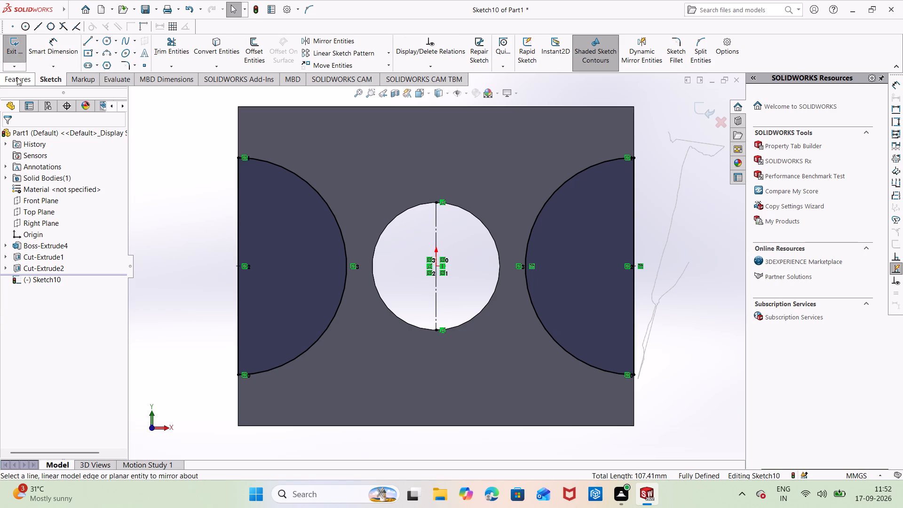
left_click(171, 42)
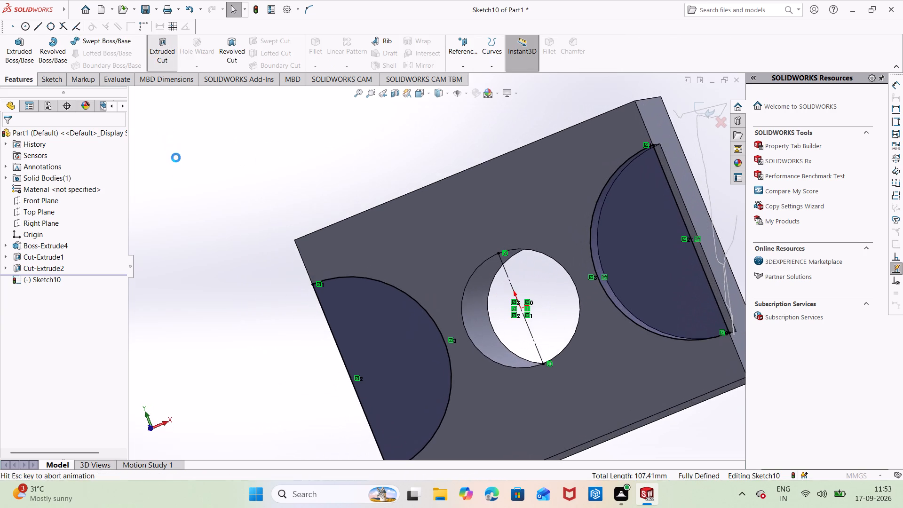
middle_click_drag(233, 272, 267, 241)
left_click(11, 138)
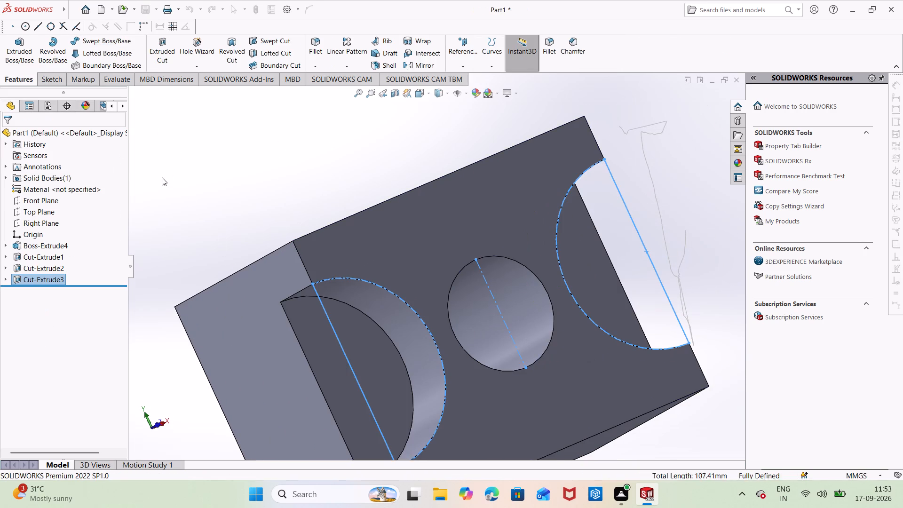
Start a sketch on the block's holed face and draw a three-sided notch outline about 19.5 mm wide and 4.9 mm deep from its upper edge.
left_click(180, 175)
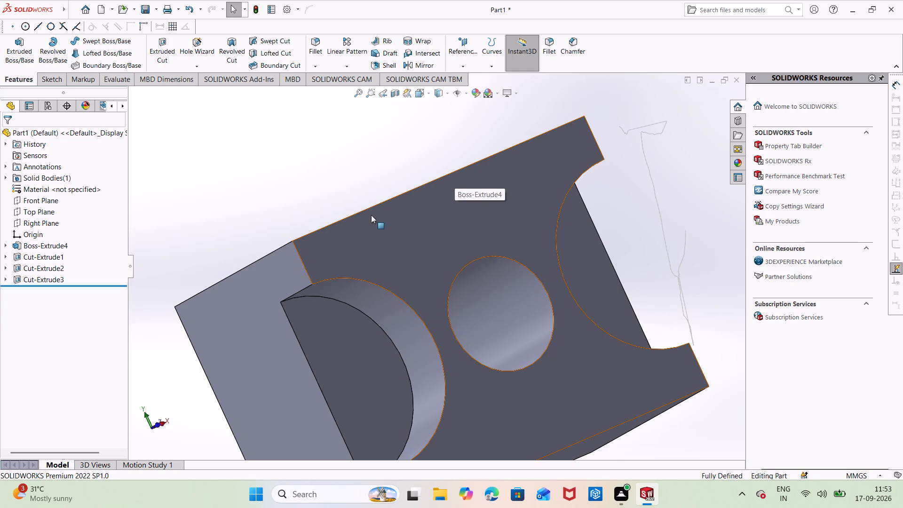
middle_click_drag(350, 182, 351, 214)
right_click(402, 224)
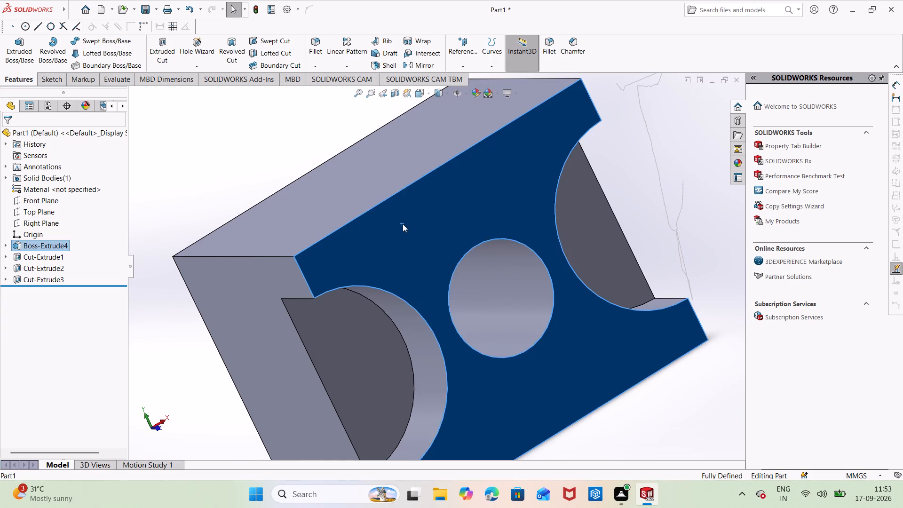
left_click(424, 206)
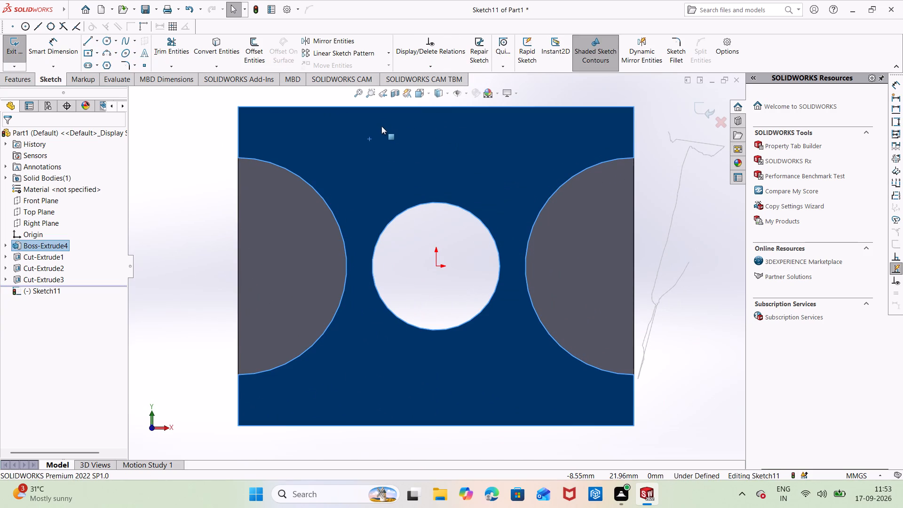
right_click_drag(198, 221, 140, 232)
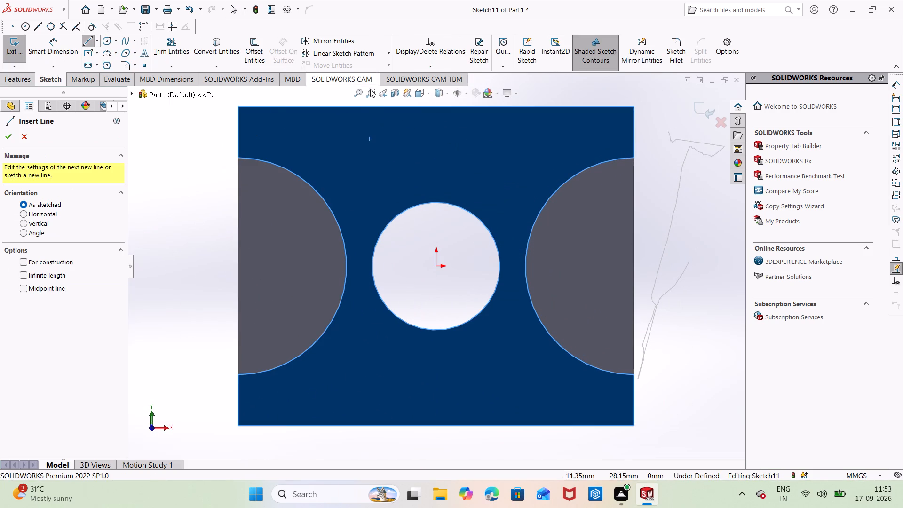
left_click(381, 107)
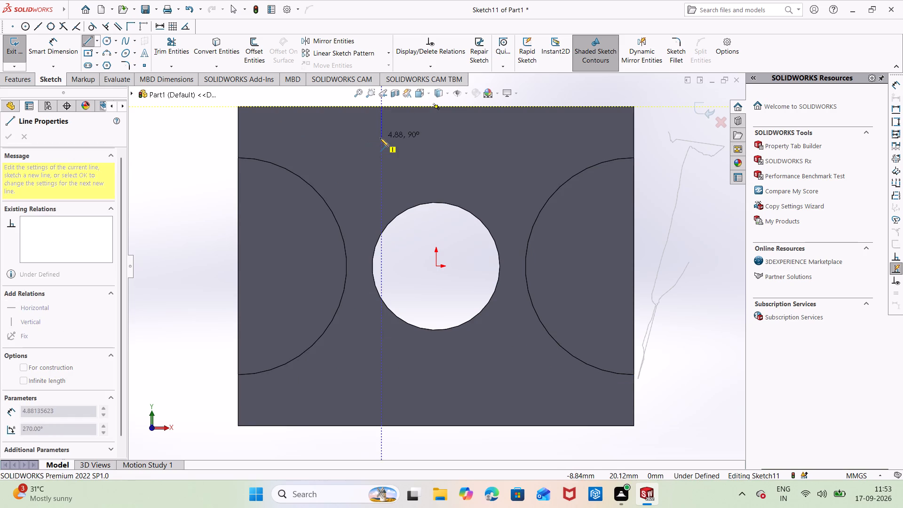
left_click(380, 138)
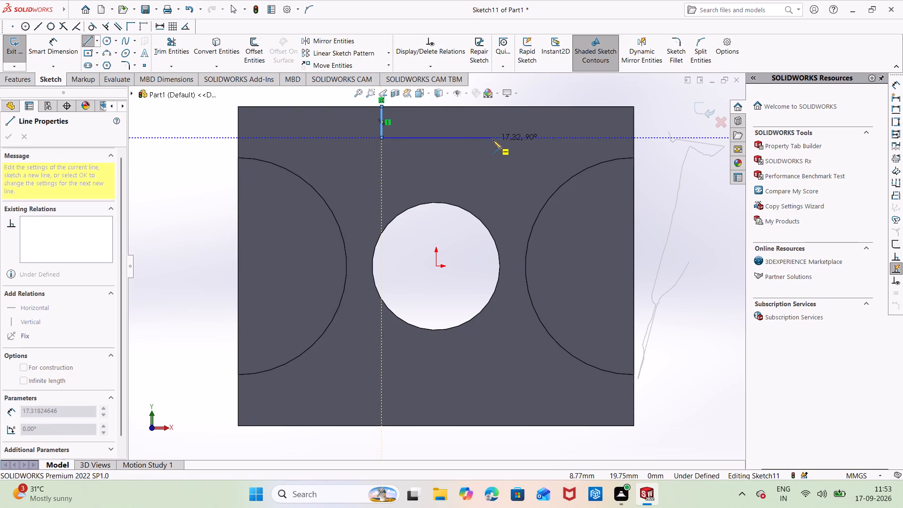
left_click_drag(506, 139, 500, 129)
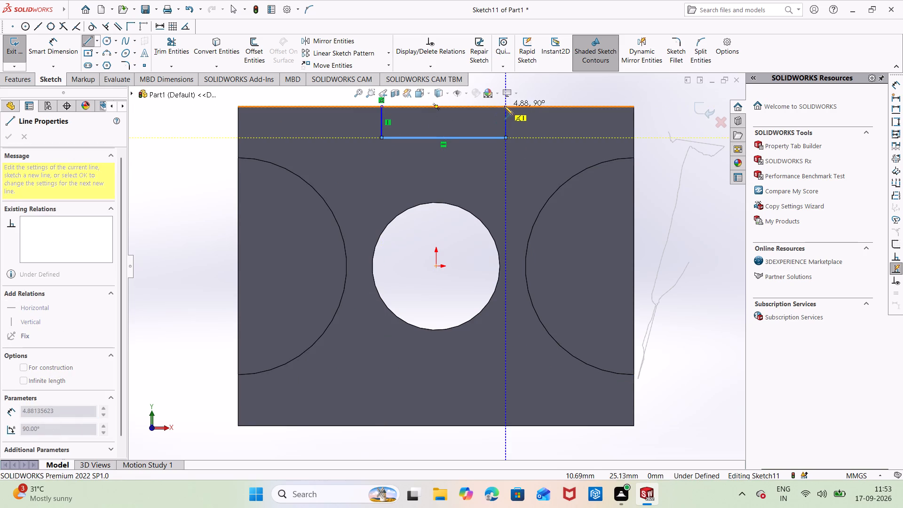
left_click(505, 106)
key("Escape")
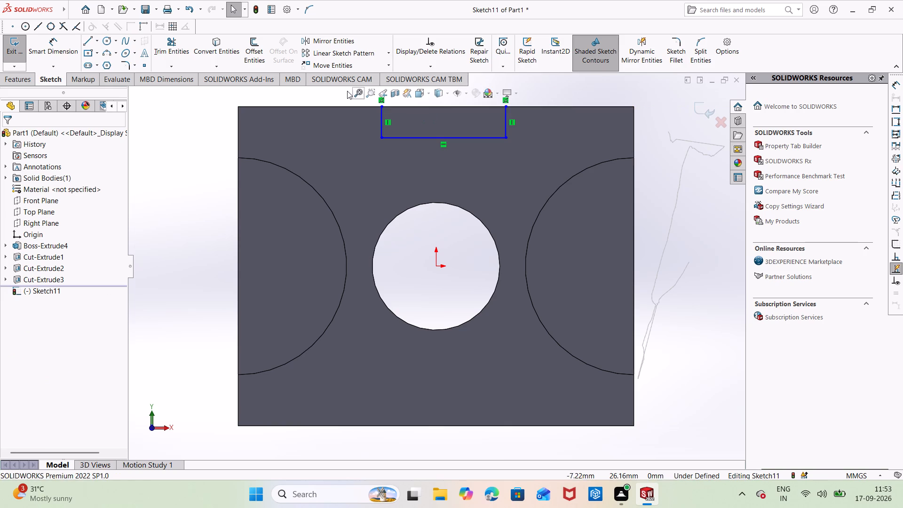
Dimension the notch outline's horizontal line and set its width to 28 mm.
left_click(56, 54)
left_click(407, 139)
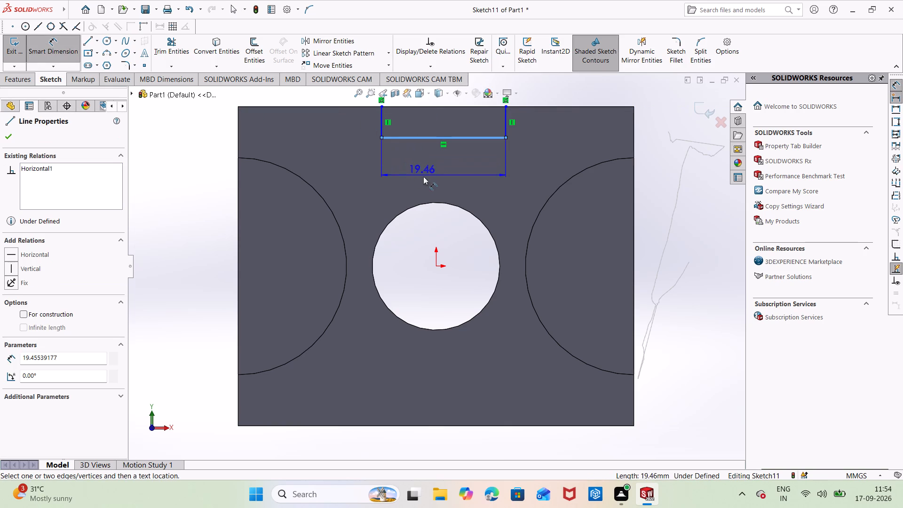
left_click(439, 179)
key("BackSpace")
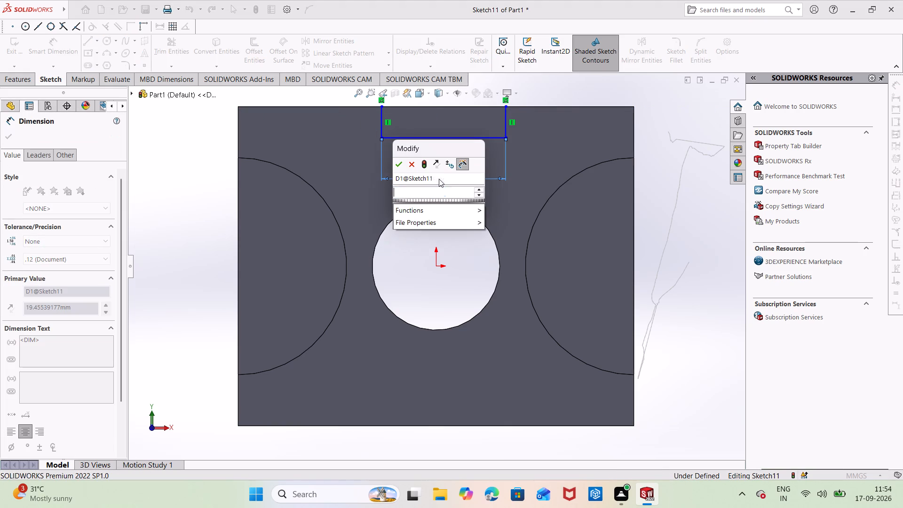
type("28")
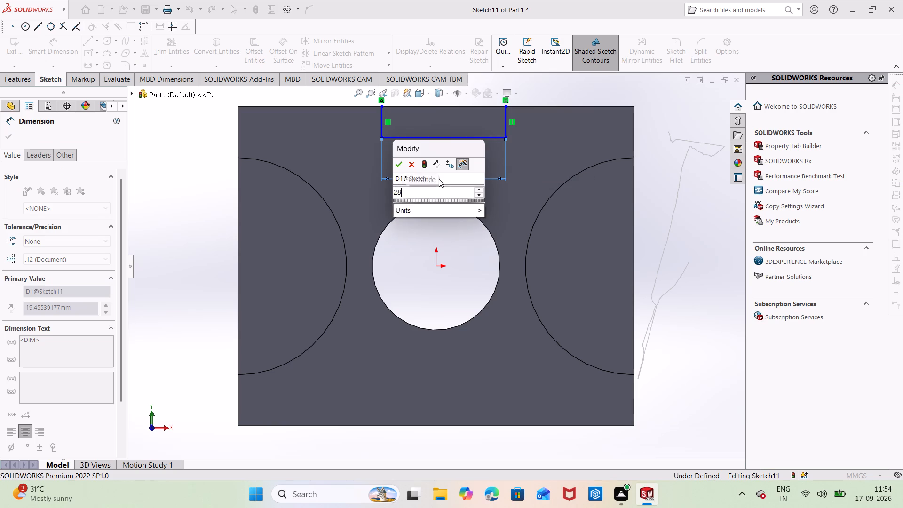
key("Return")
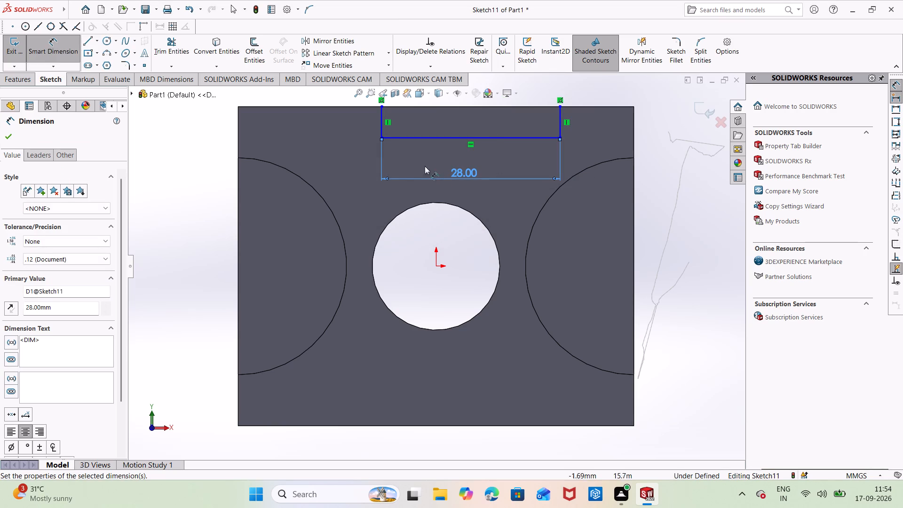
left_click(361, 159)
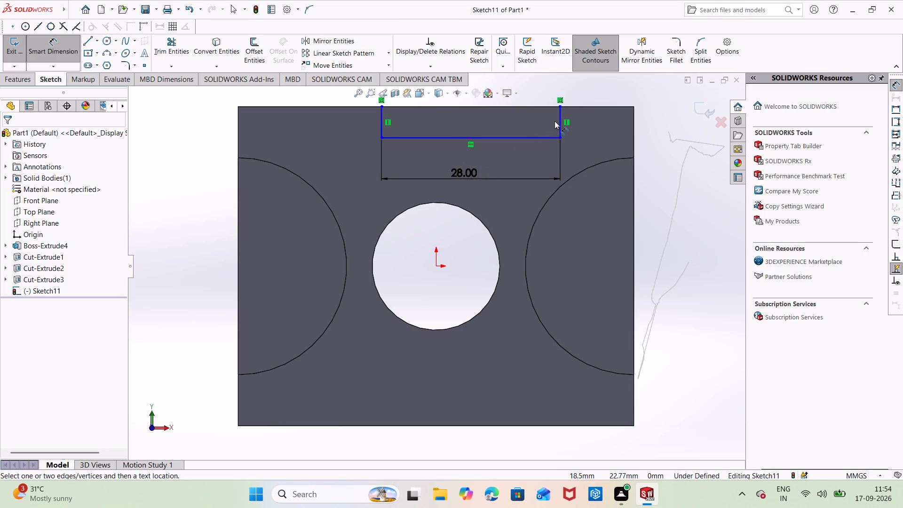
Dimension the notch outline's right vertical side and set its depth to 8 mm.
left_click(559, 122)
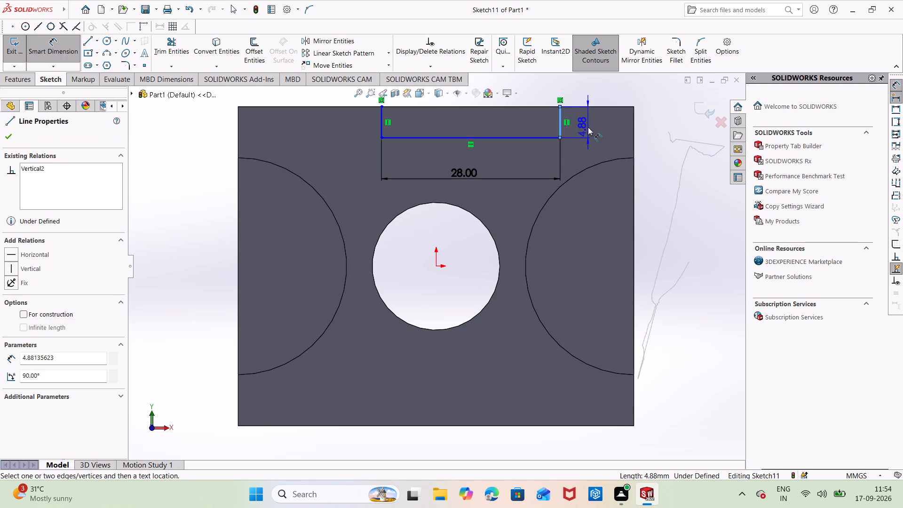
left_click(587, 127)
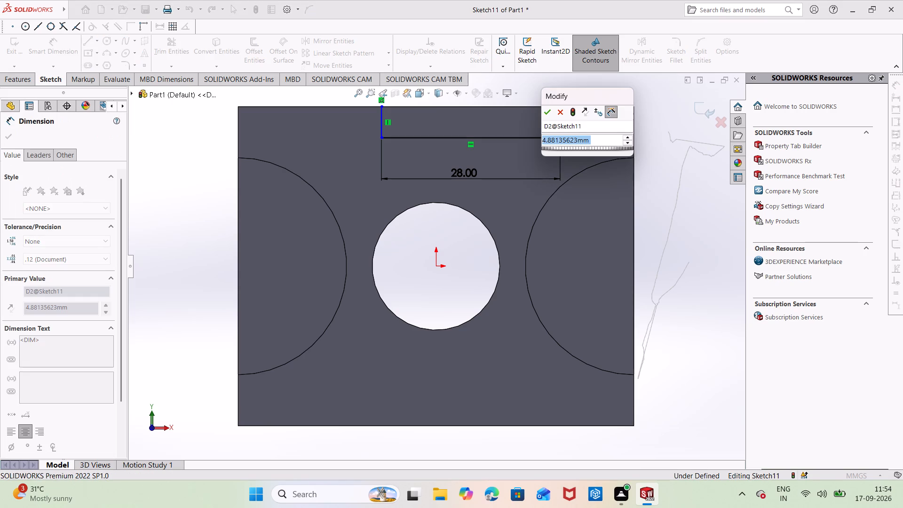
key("BackSpace")
key("8")
key("Return")
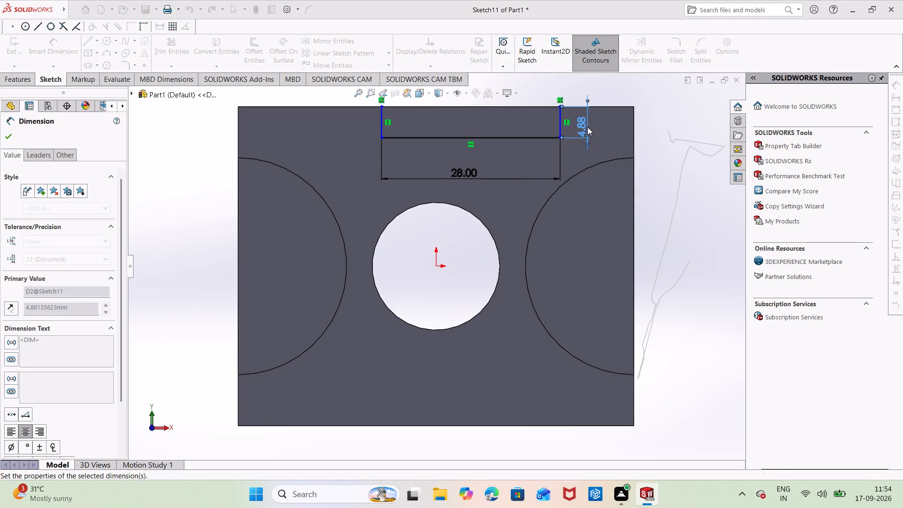
key("Escape")
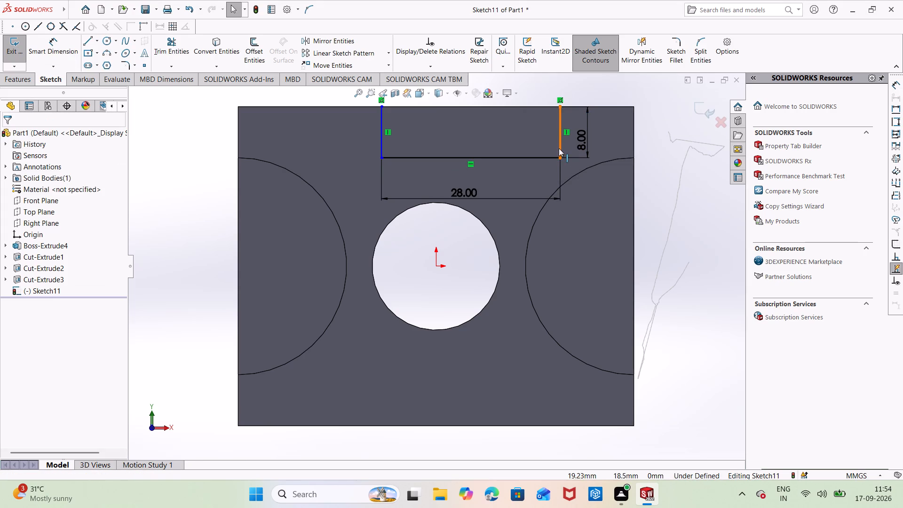
key("Escape")
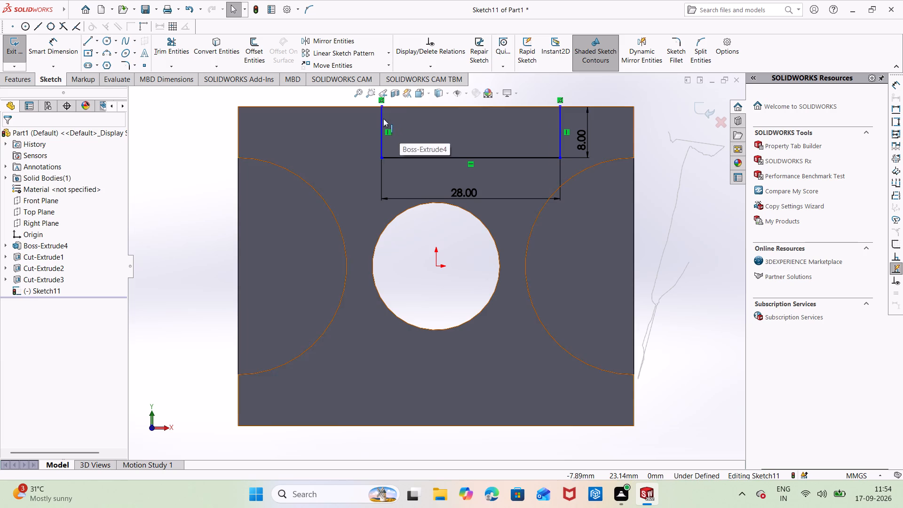
Add an Equal relation between the notch outline's two vertical sides.
left_click(380, 119)
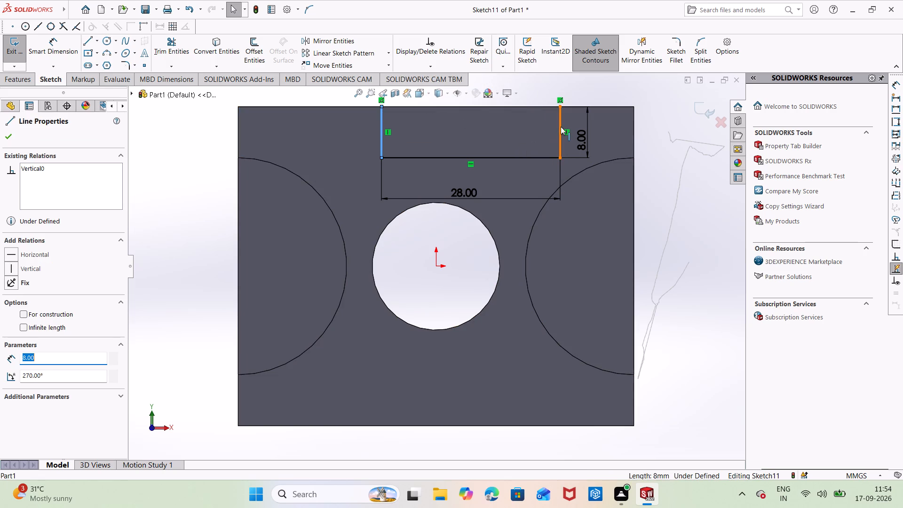
left_click(561, 127, "ctrl")
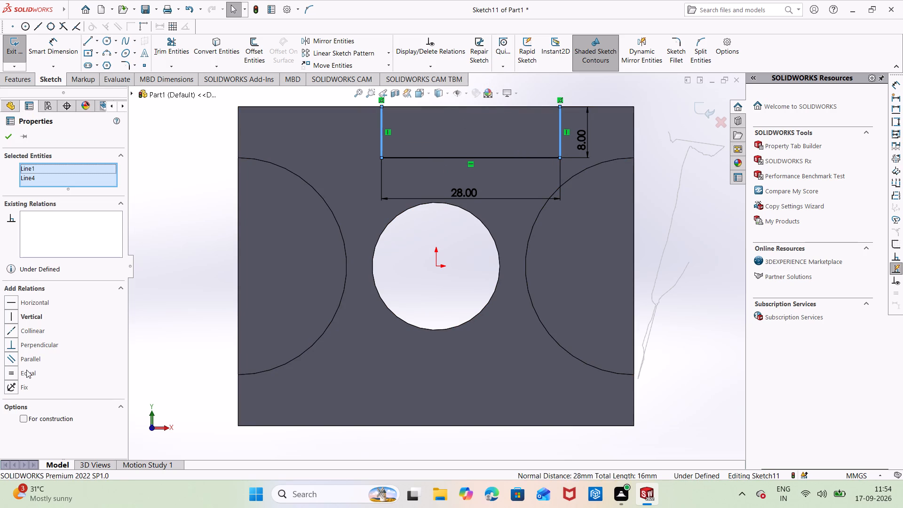
left_click(28, 372)
left_click(146, 217)
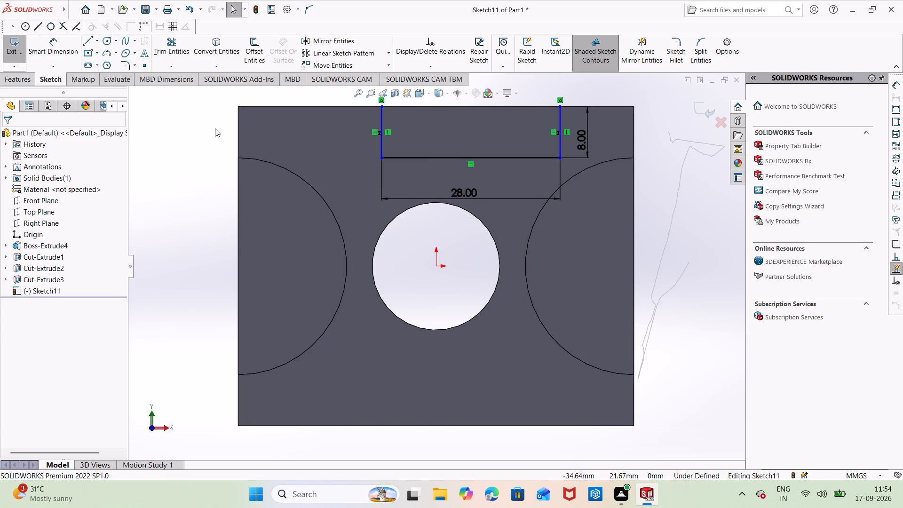
Dimension the notch's upper-left endpoint 17 mm from the face's upper-left corner, working out (62 - 28) / 2 in Calculator.
left_click(45, 48)
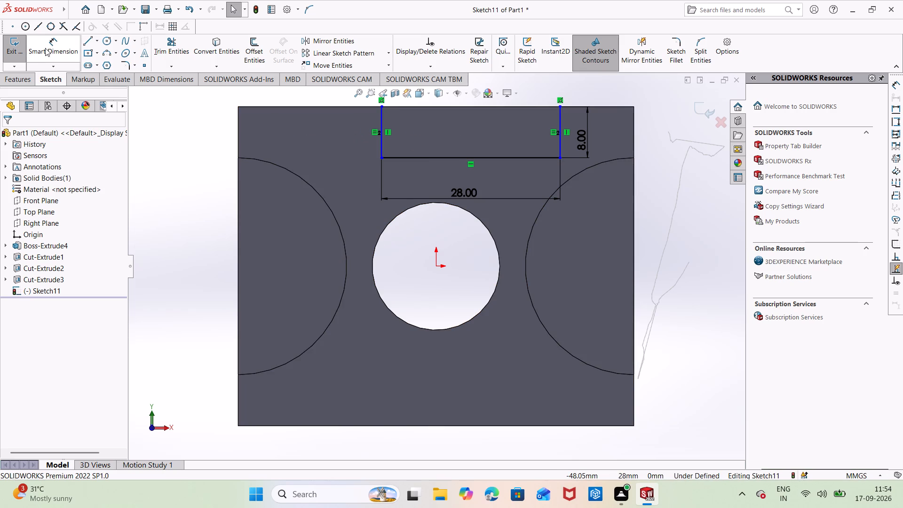
left_click(238, 106)
left_click(380, 107)
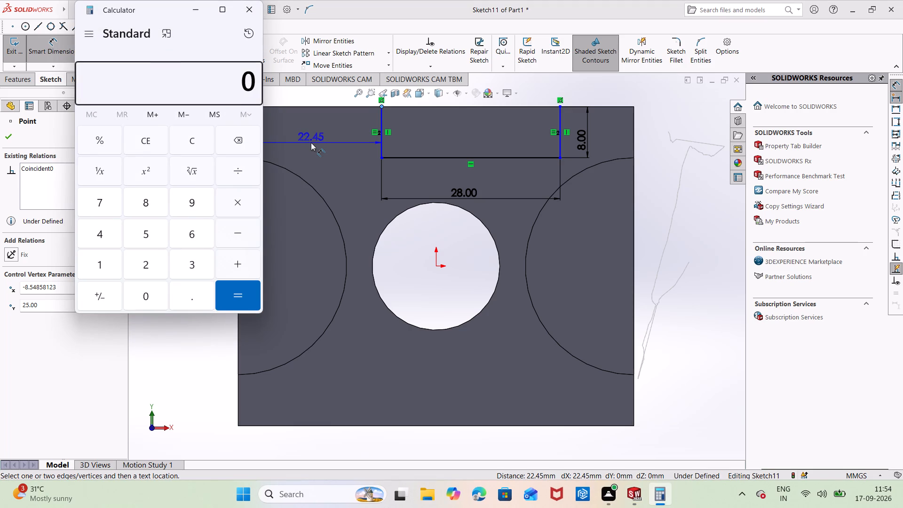
type("62")
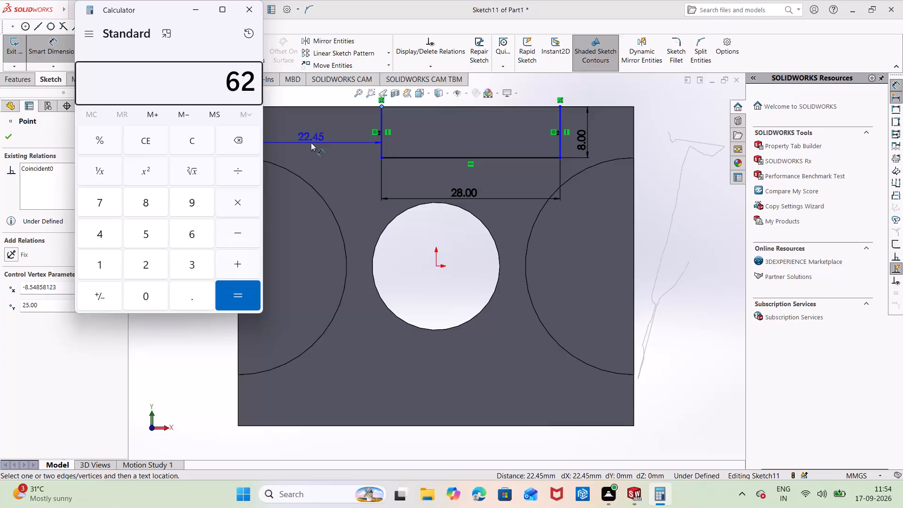
key("minus")
type("28")
key("Return")
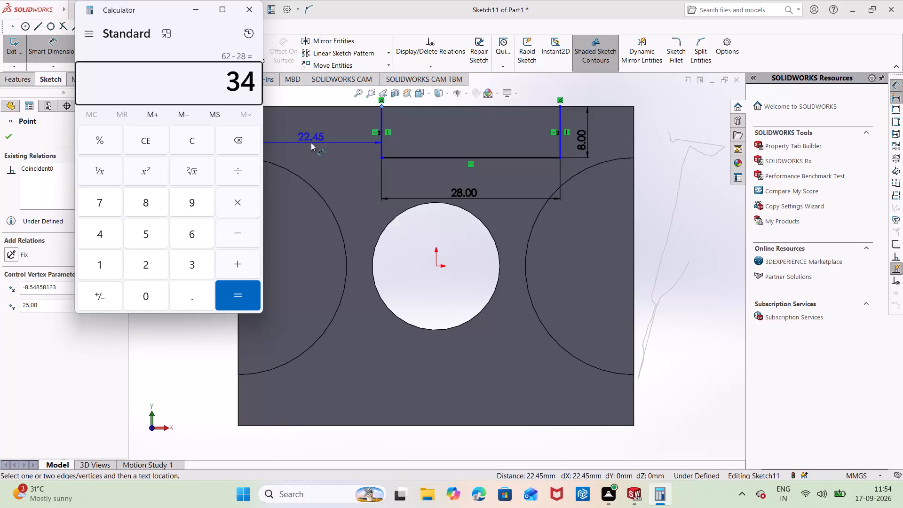
key("slash")
key("2")
key("Return")
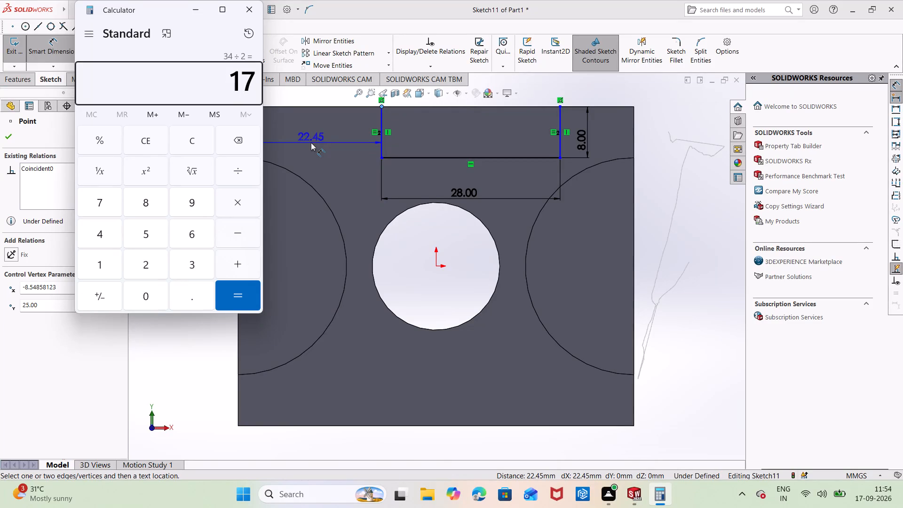
key("Escape")
key("Escape")
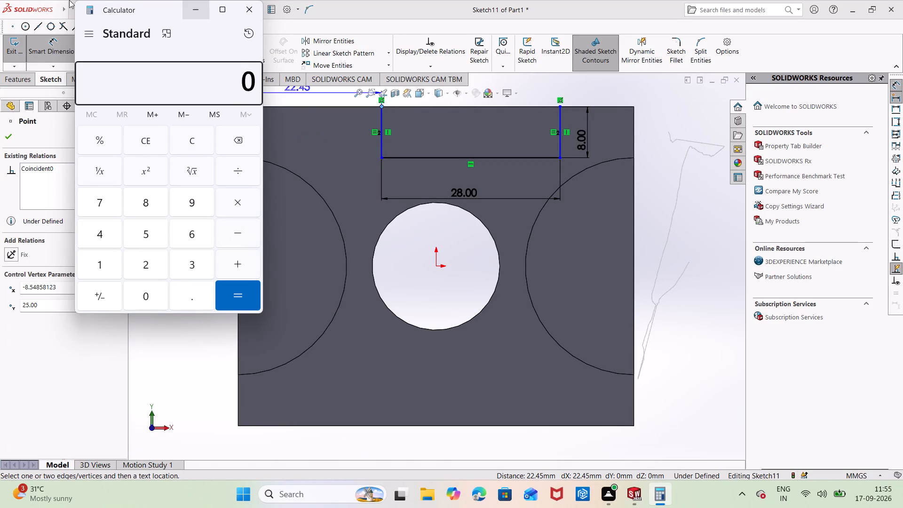
left_click(253, 11)
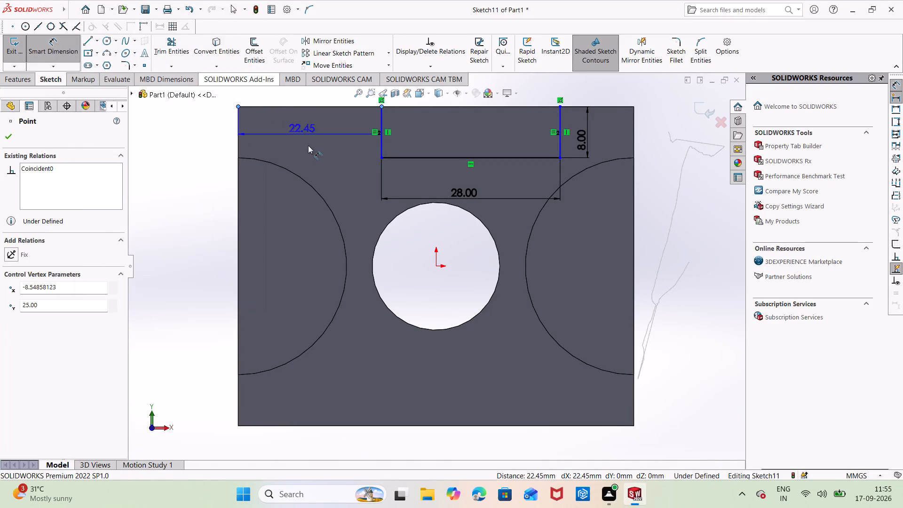
left_click(314, 140)
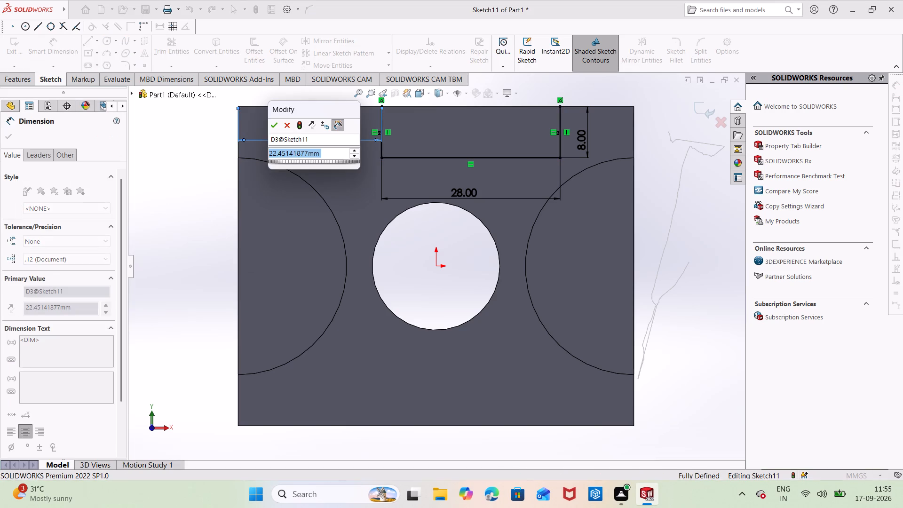
key("BackSpace")
type("17")
key("Return")
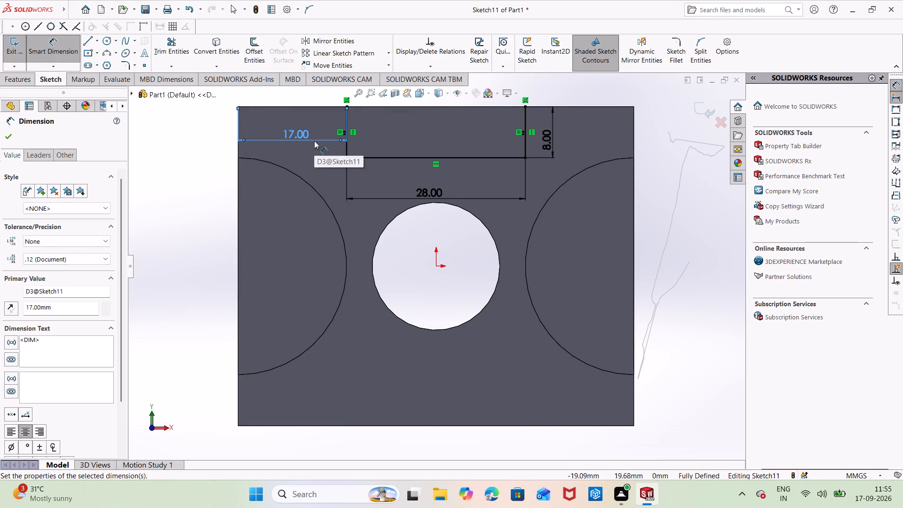
scroll(302, 136, "up", 1)
left_click(214, 138)
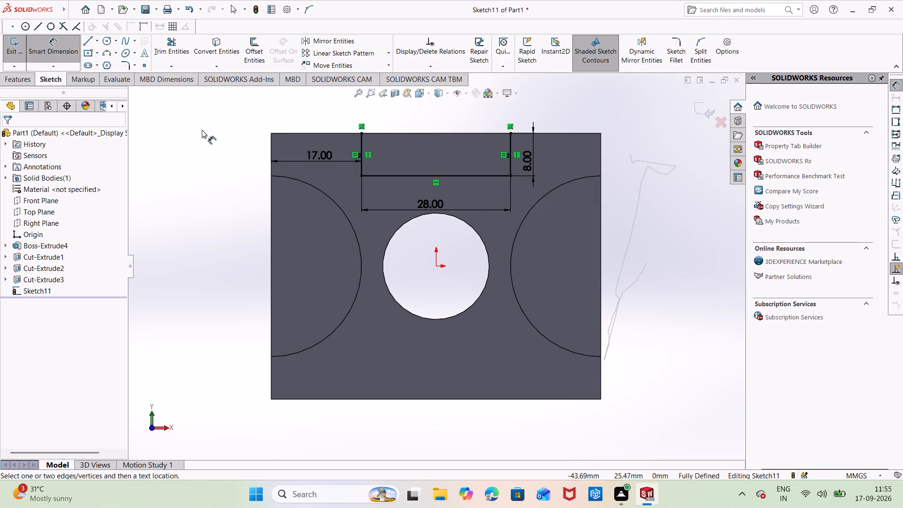
Cut the 28 x 8 mm notch outline out of the block with Extruded Cut set to Through All in both directions.
left_click(19, 80)
left_click(159, 48)
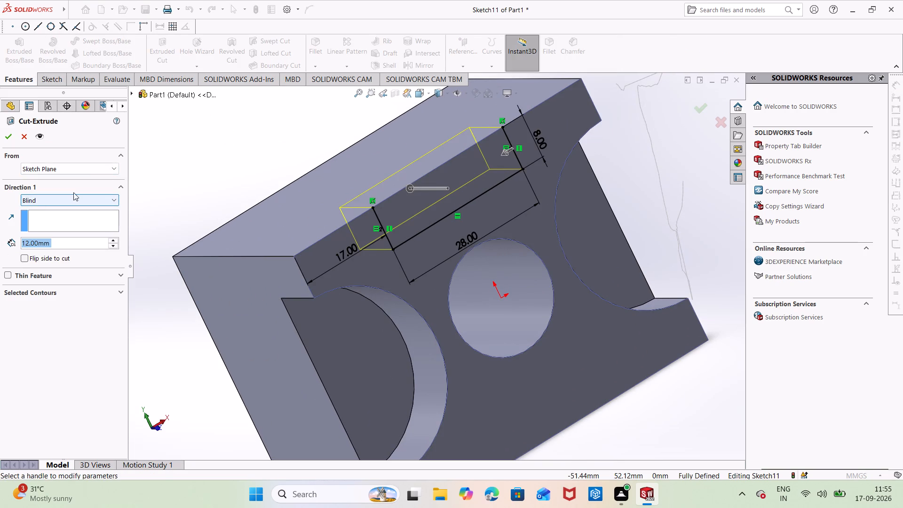
middle_click_drag(111, 187, 136, 207)
middle_click_drag(142, 177, 162, 195)
left_click(86, 197)
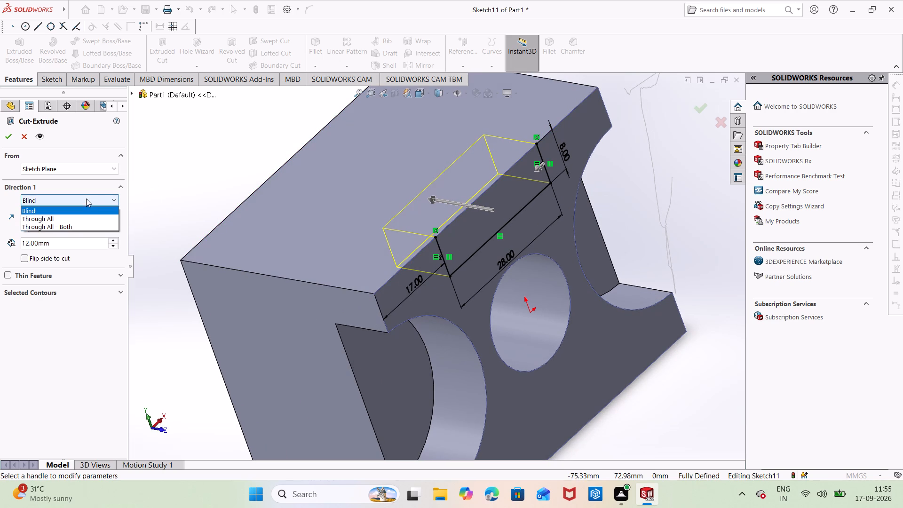
left_click(88, 219)
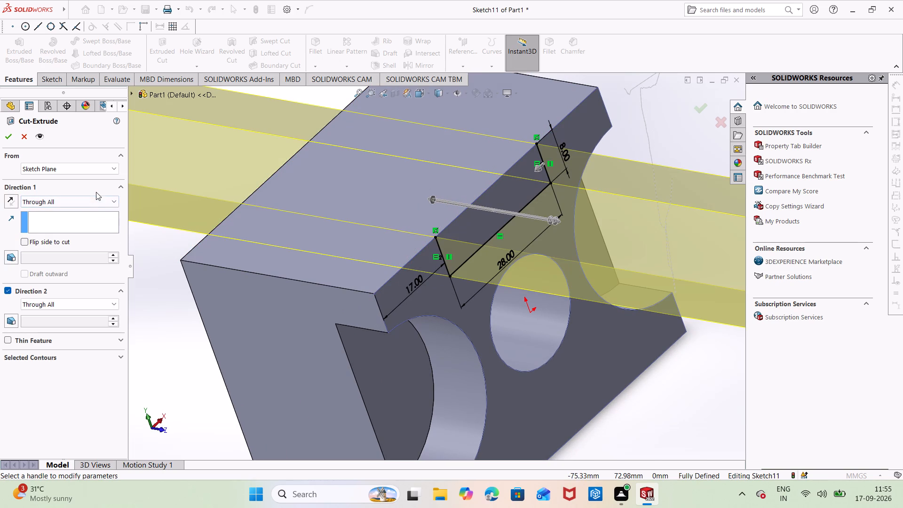
left_click(82, 200)
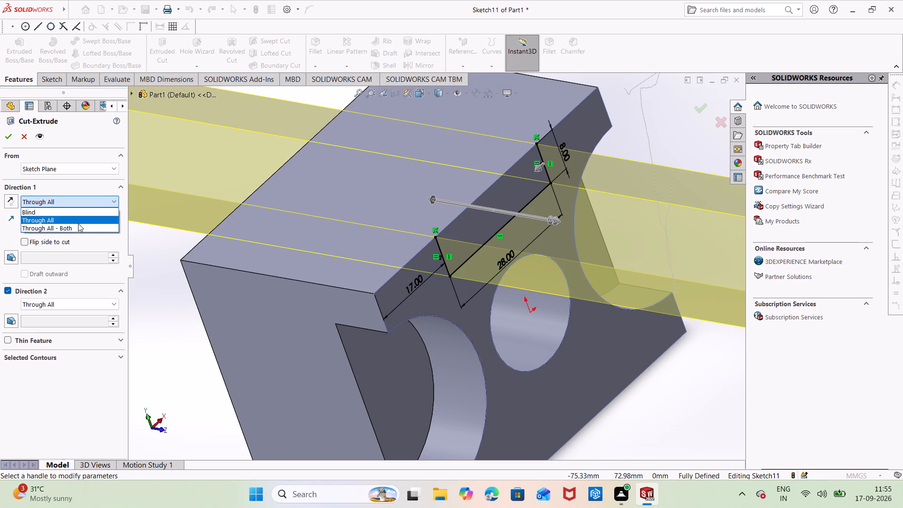
left_click(79, 226)
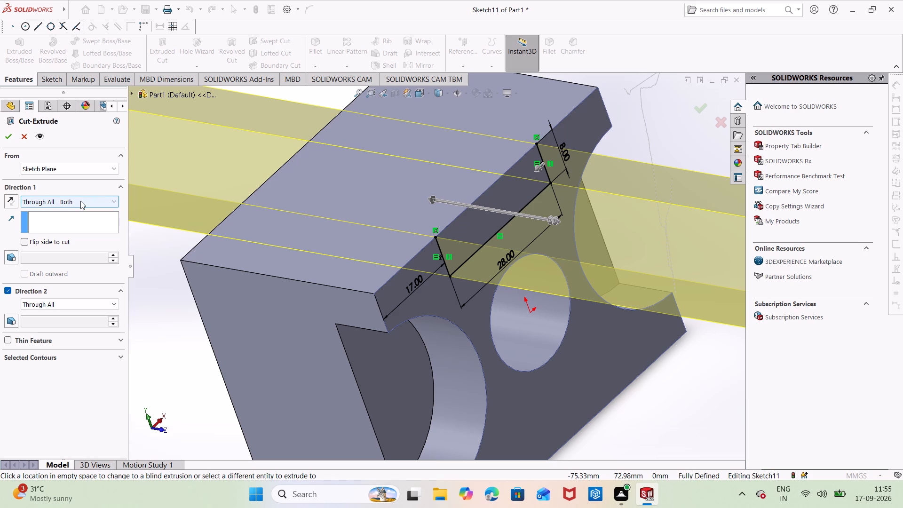
left_click(80, 201)
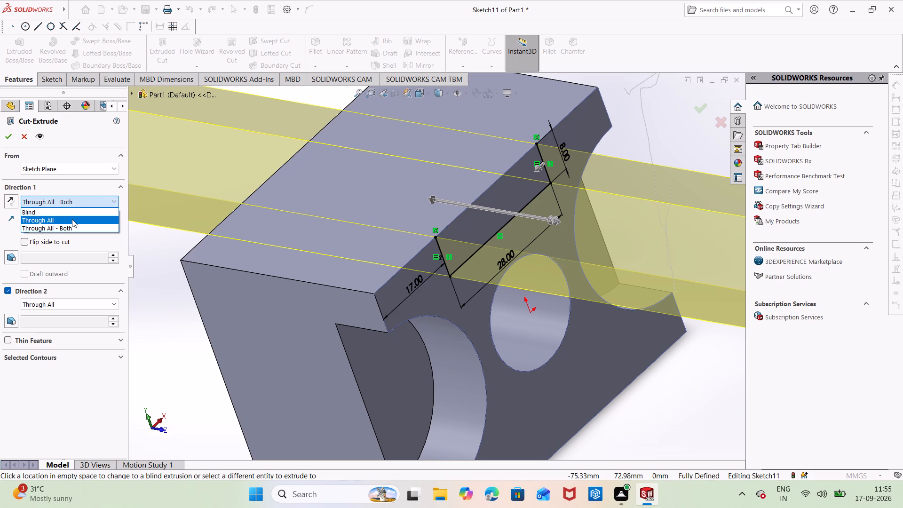
left_click(72, 219)
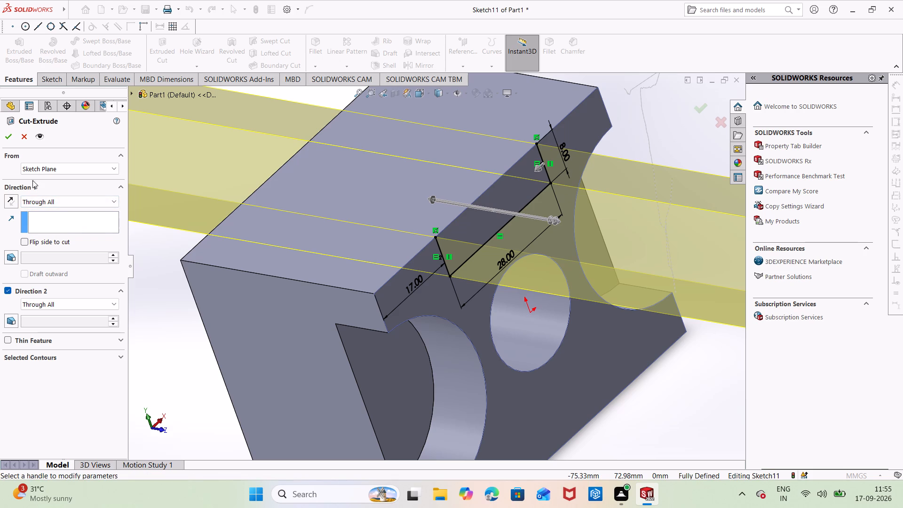
left_click(9, 134)
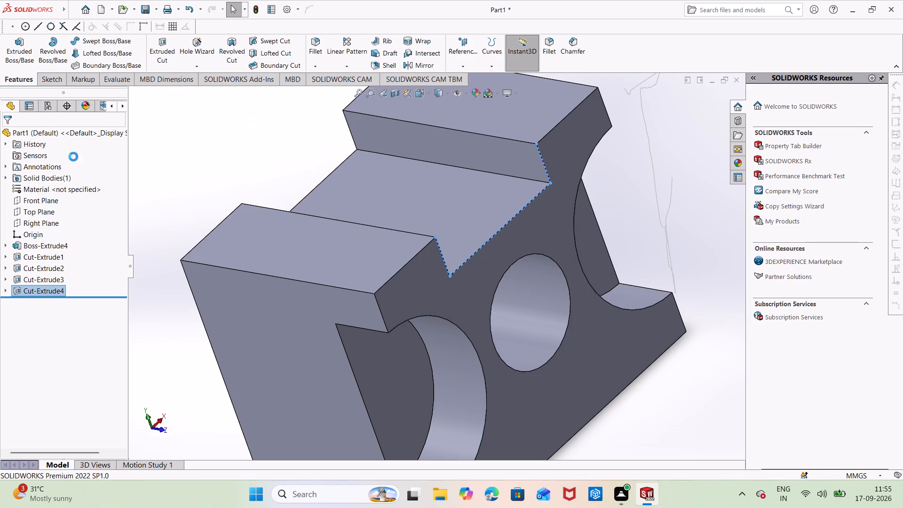
left_click(177, 162)
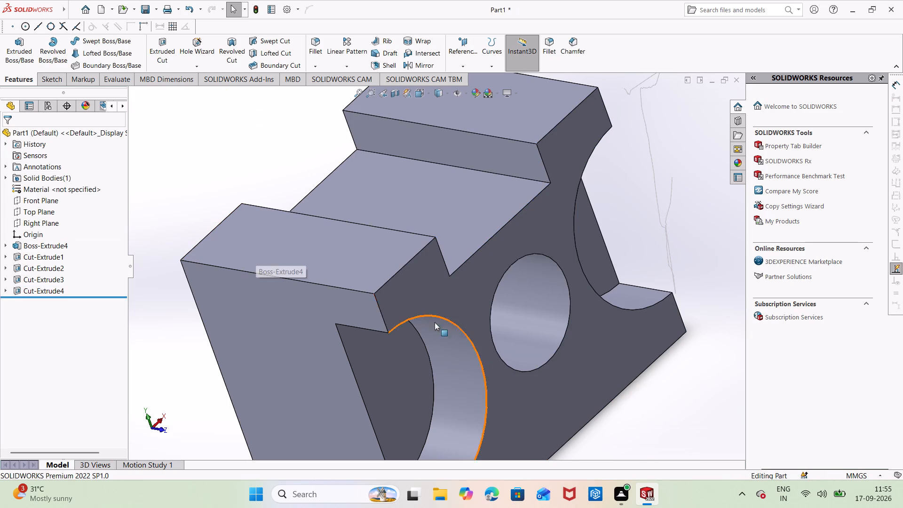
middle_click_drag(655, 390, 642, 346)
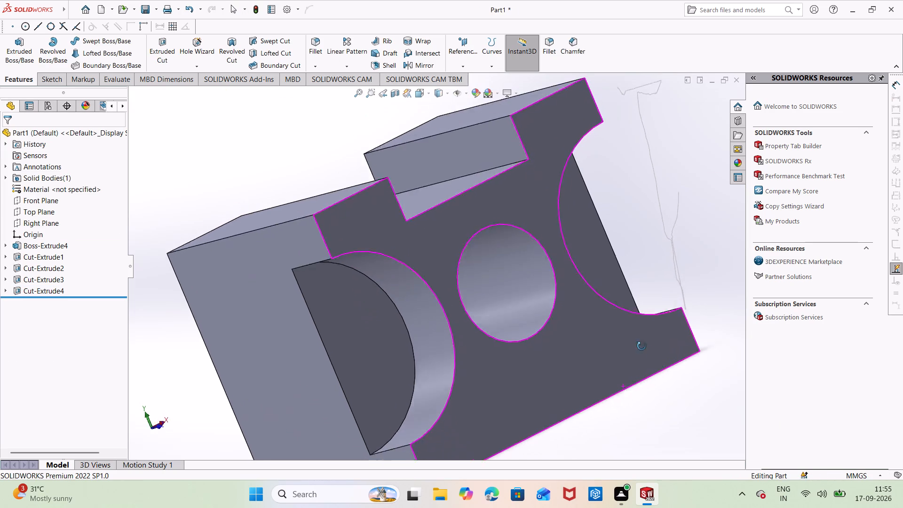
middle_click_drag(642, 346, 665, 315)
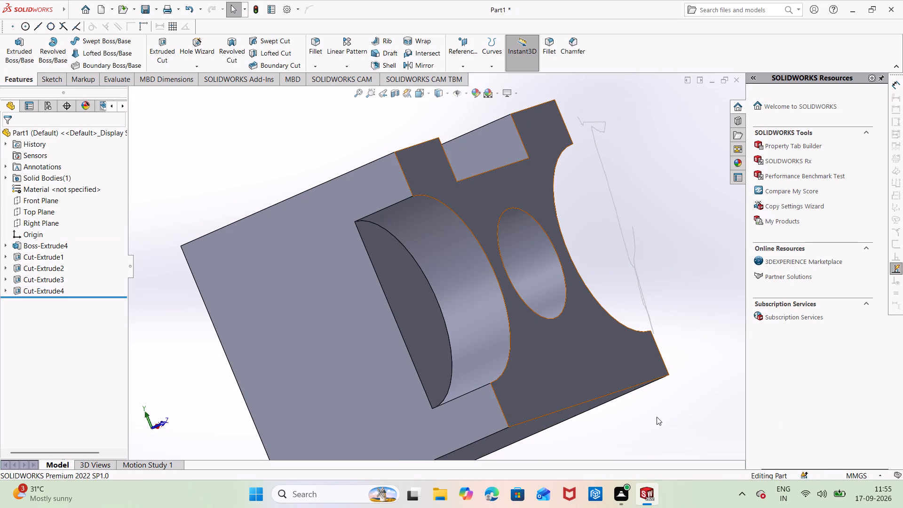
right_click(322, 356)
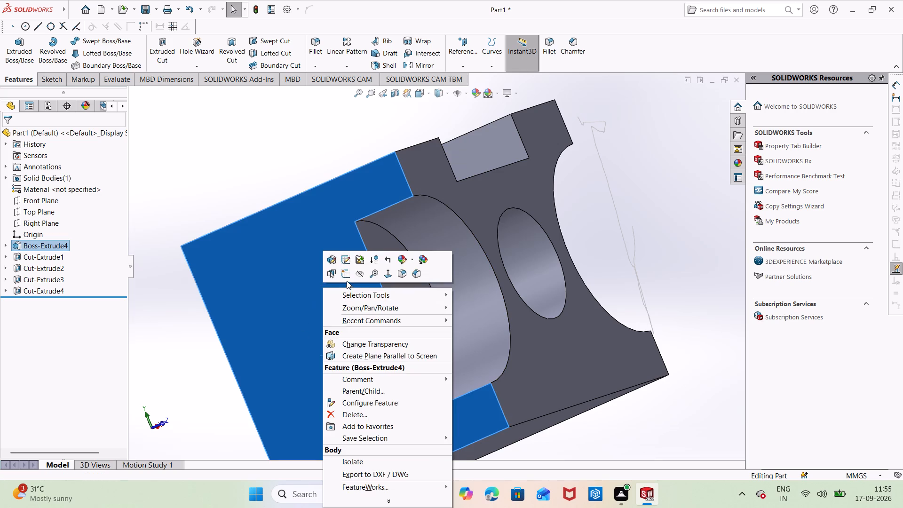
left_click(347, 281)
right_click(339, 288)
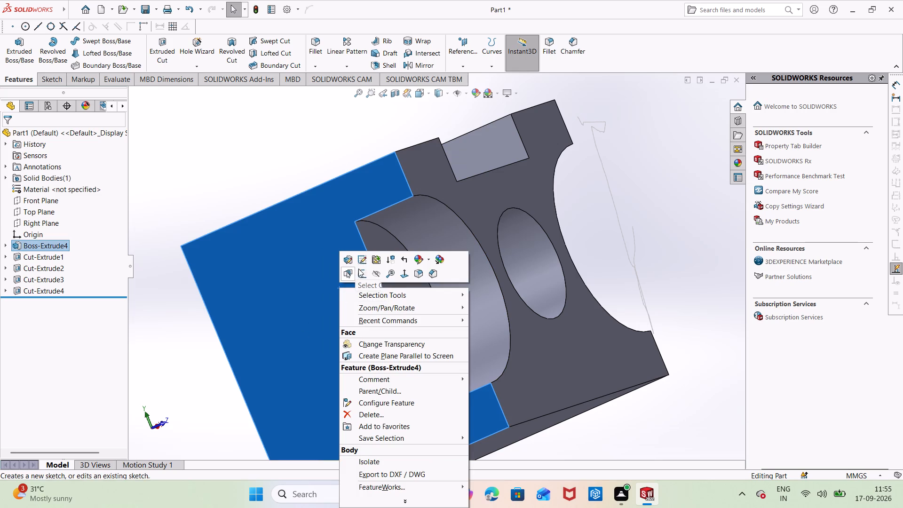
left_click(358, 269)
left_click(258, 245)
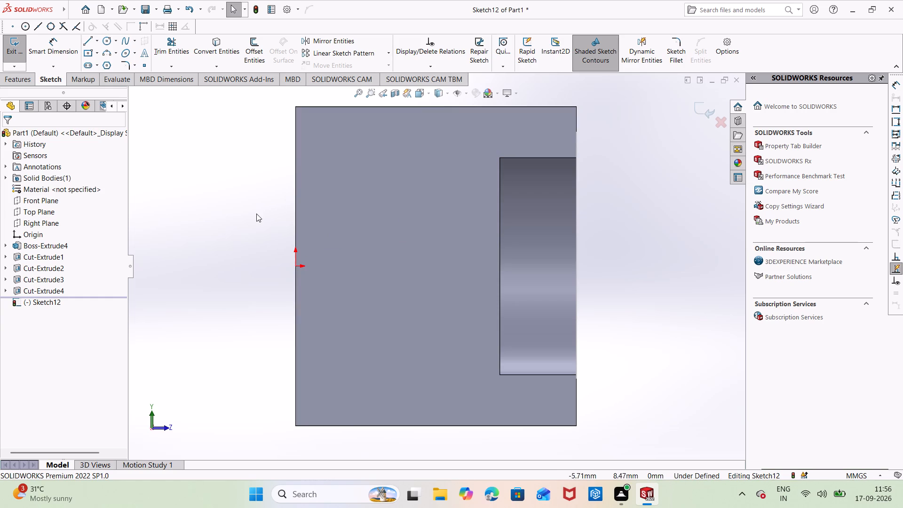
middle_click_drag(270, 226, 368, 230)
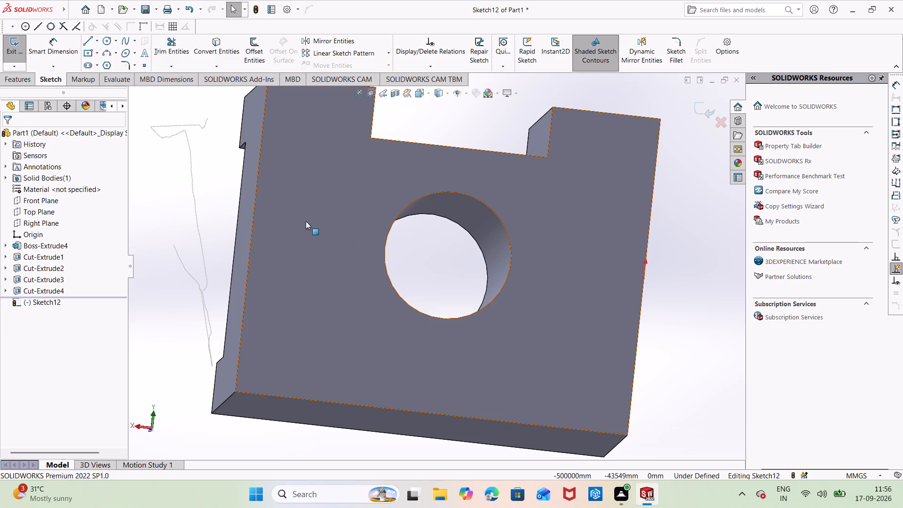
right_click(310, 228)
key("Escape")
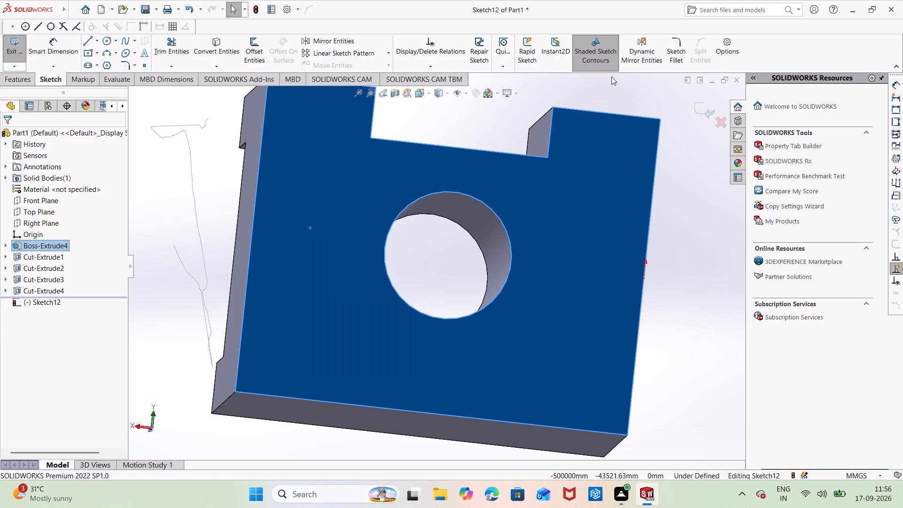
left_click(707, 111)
Start a sketch on the block's back face and convert the face's outer outline into sketch entities.
right_click(559, 210)
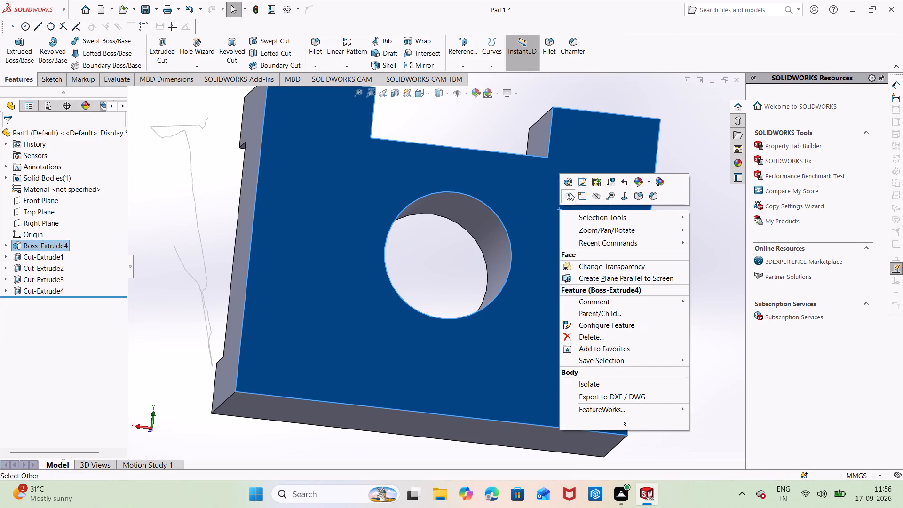
left_click(581, 191)
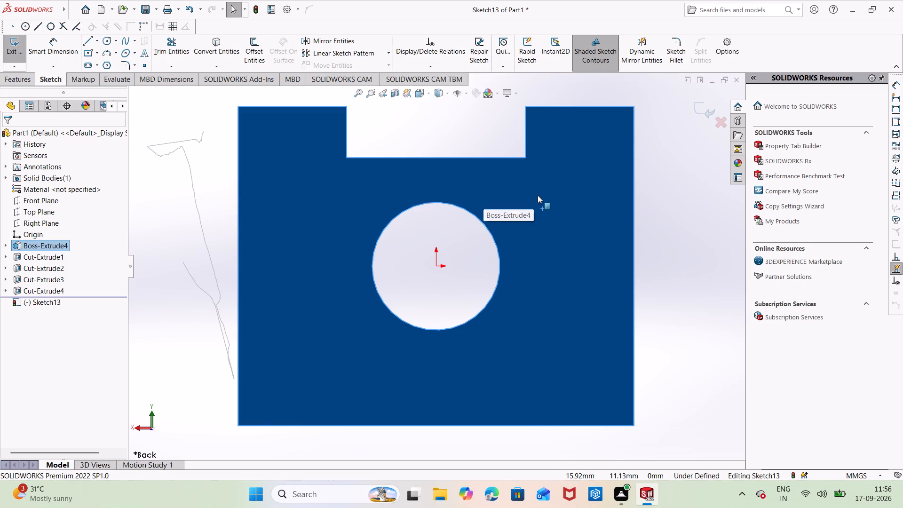
left_click(211, 48)
Convert the flat semicircular floor face of one front side cut into entities of the back-face sketch.
left_click(220, 48)
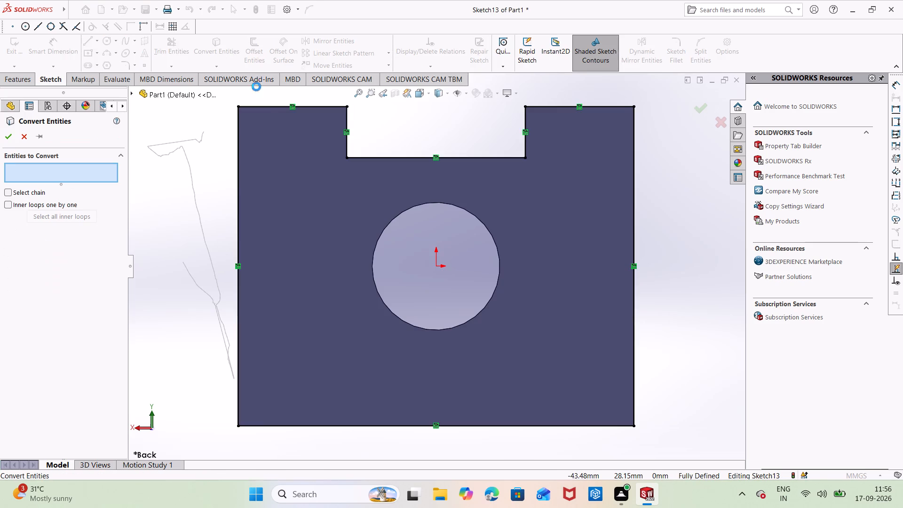
middle_click_drag(674, 200, 555, 251)
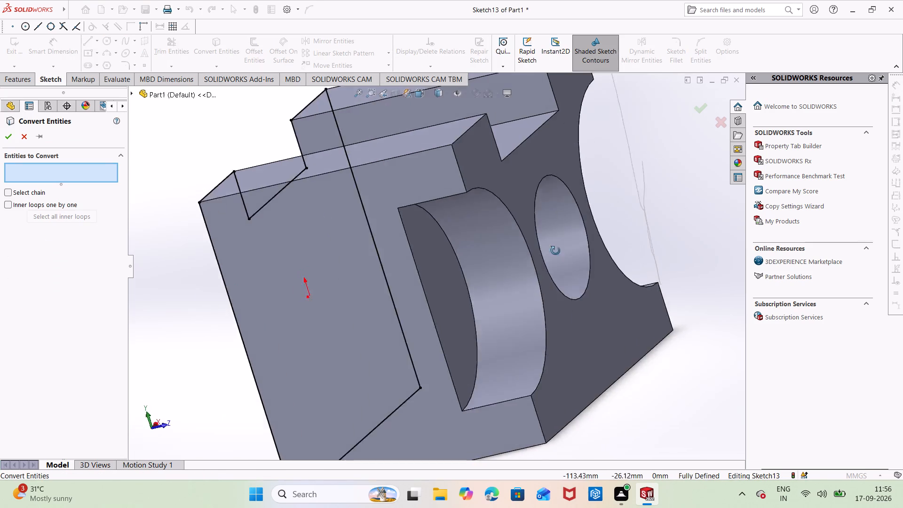
middle_click_drag(555, 251, 530, 267)
middle_click_drag(437, 284, 429, 287)
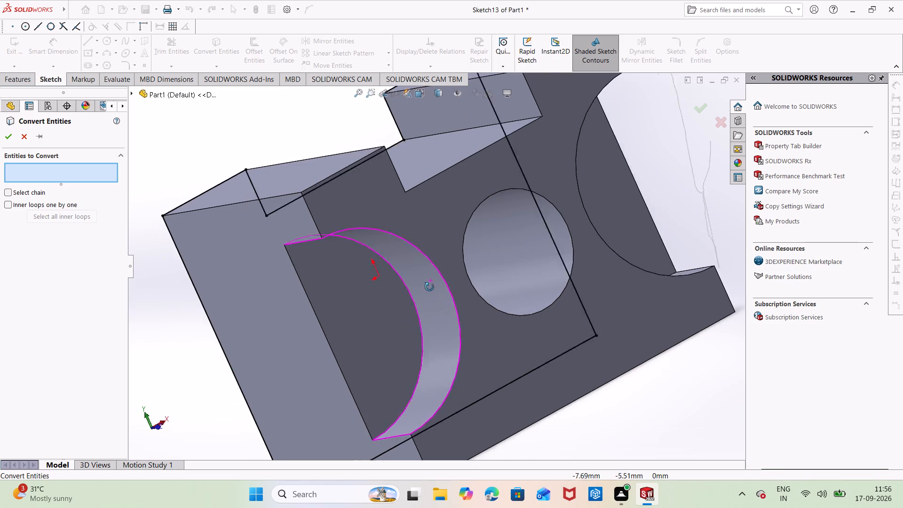
middle_click_drag(429, 287, 388, 297)
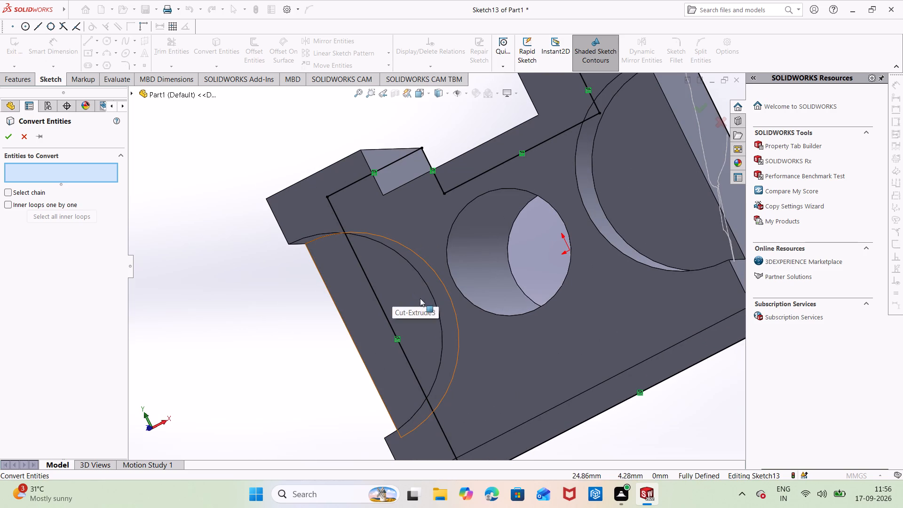
middle_click_drag(428, 305, 442, 298)
left_click(413, 303)
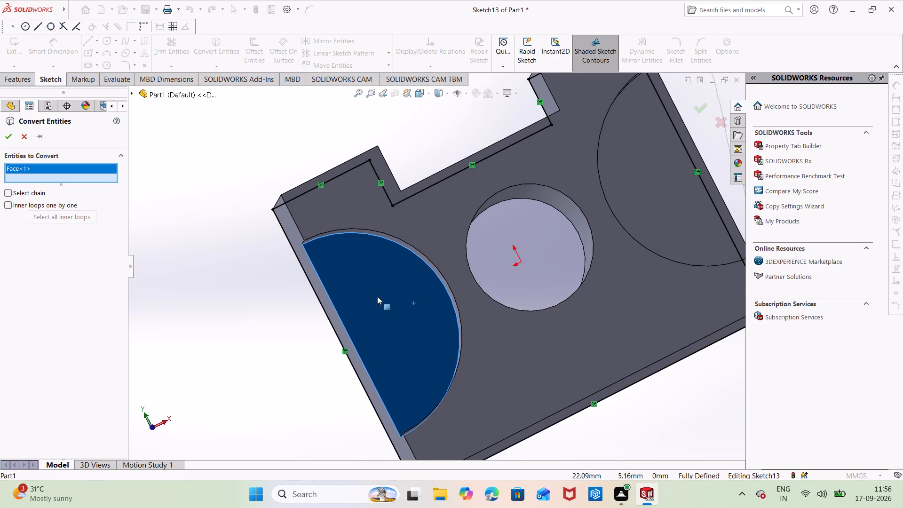
left_click(8, 135)
Cut the converted semicircular region into the back face with a Blind Extruded Cut 12 mm deep.
middle_click_drag(205, 222, 229, 233)
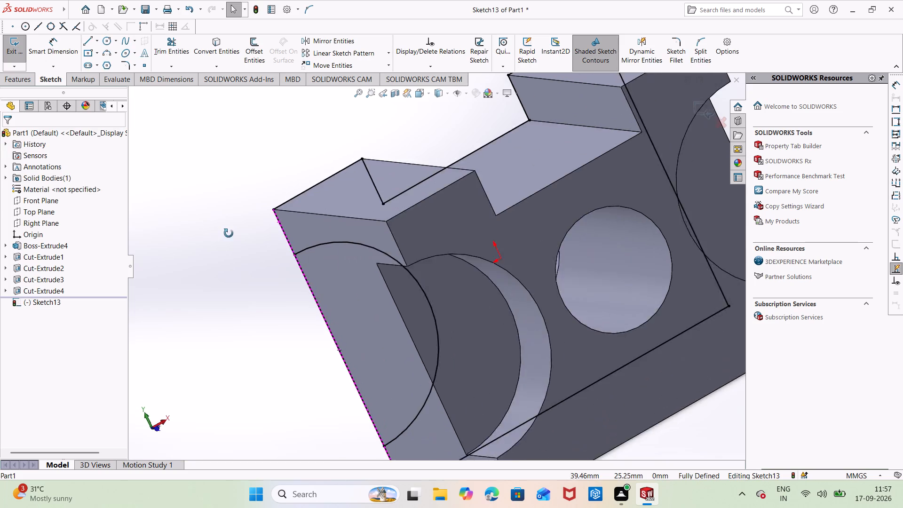
middle_click_drag(229, 233, 357, 219)
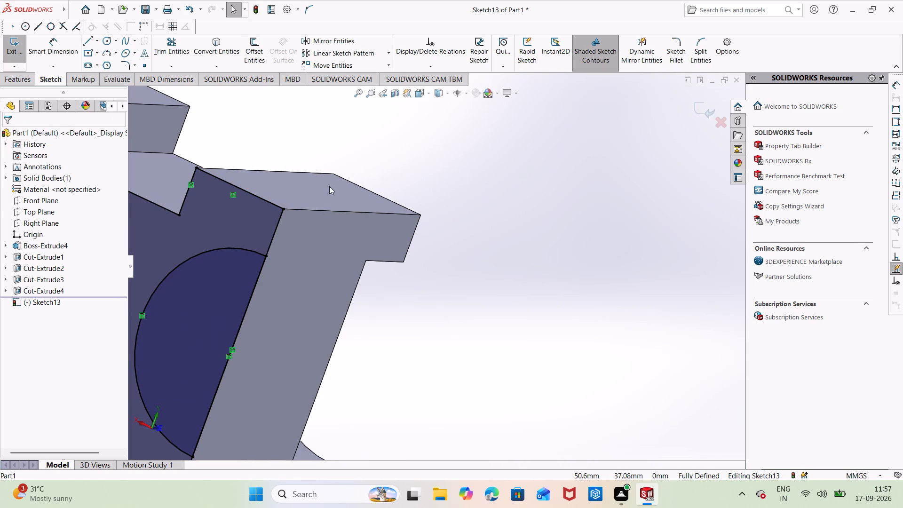
left_click(26, 79)
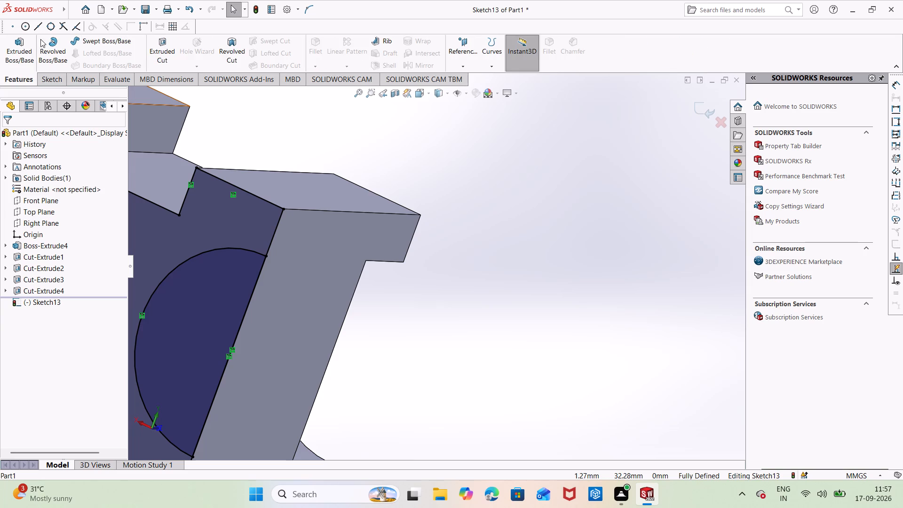
left_click(164, 47)
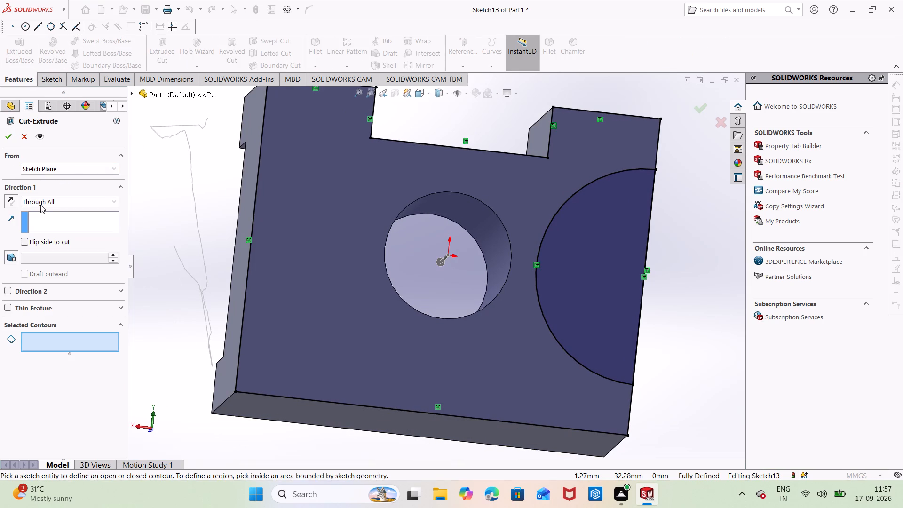
scroll(219, 197, "up", 1)
middle_click_drag(207, 201, 186, 214)
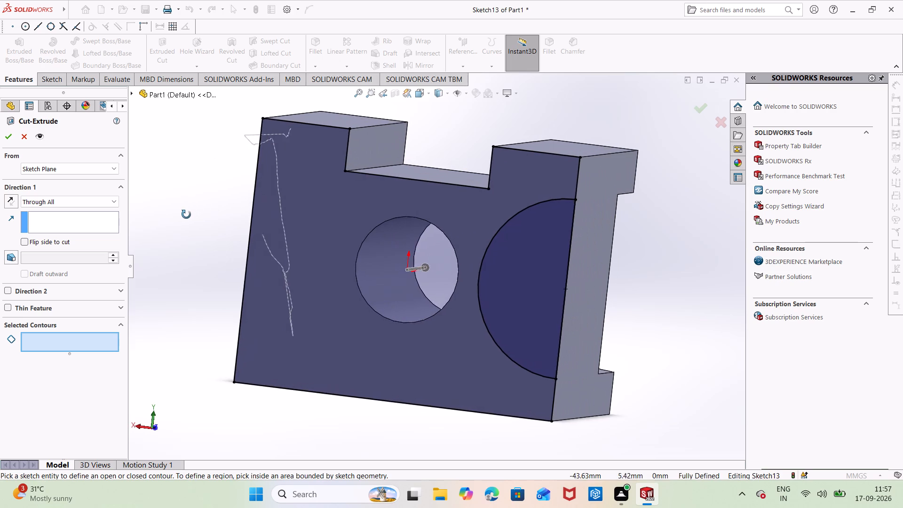
middle_click_drag(186, 214, 183, 214)
left_click(93, 199)
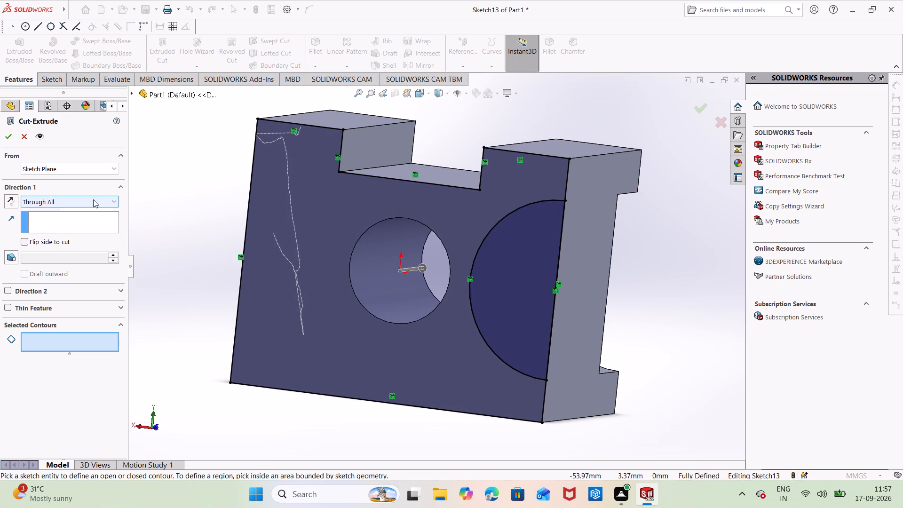
left_click(84, 211)
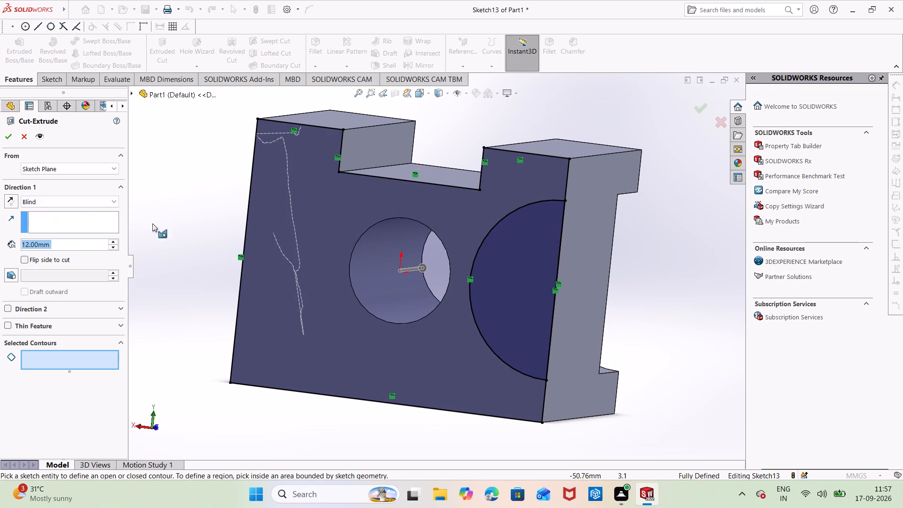
left_click(509, 283)
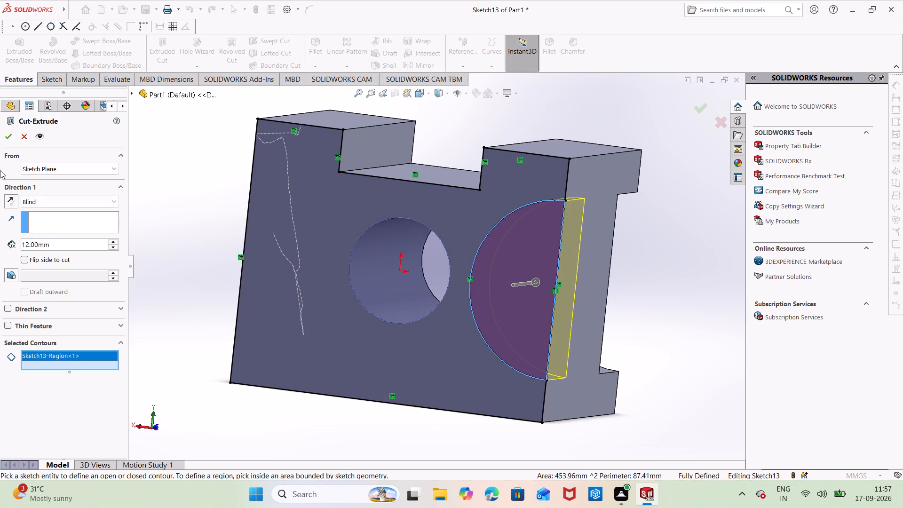
left_click(10, 136)
left_click(119, 170)
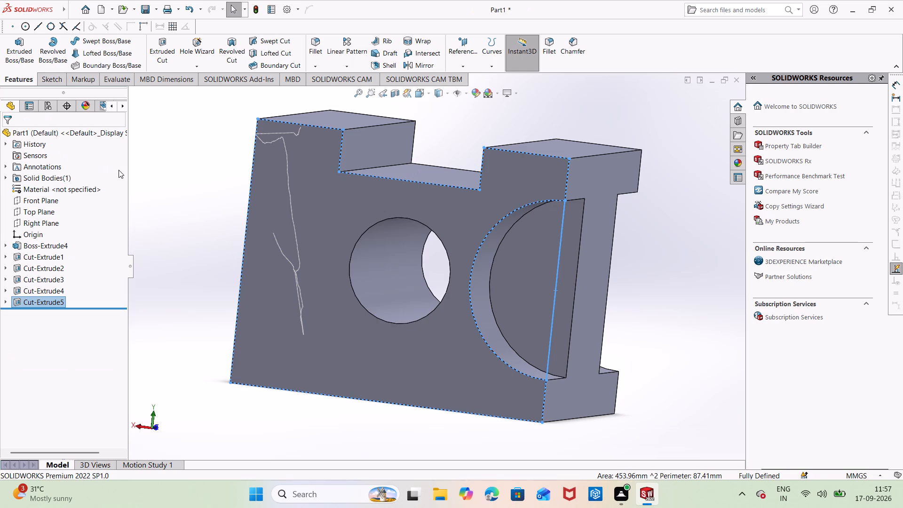
left_click(217, 195)
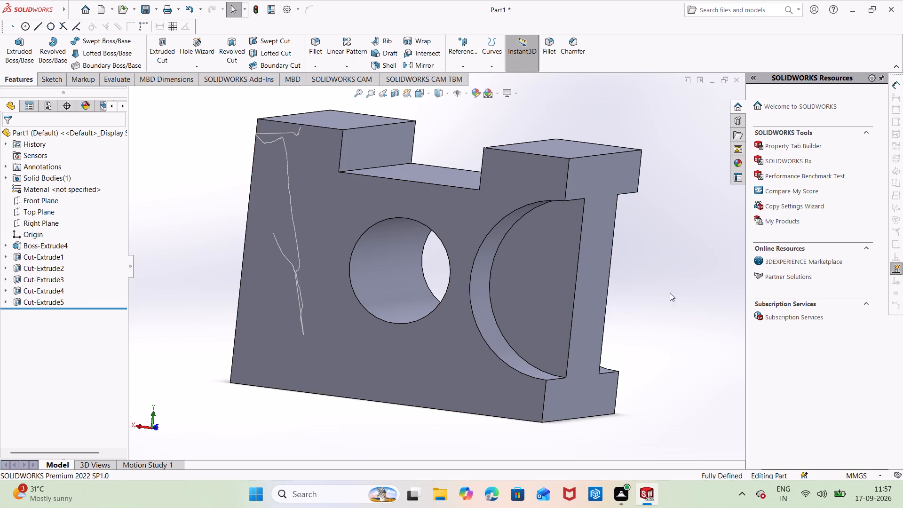
Start a new sketch on the block's back face and convert the face's outer outline into sketch entities.
middle_click_drag(720, 316, 356, 365)
right_click(309, 270)
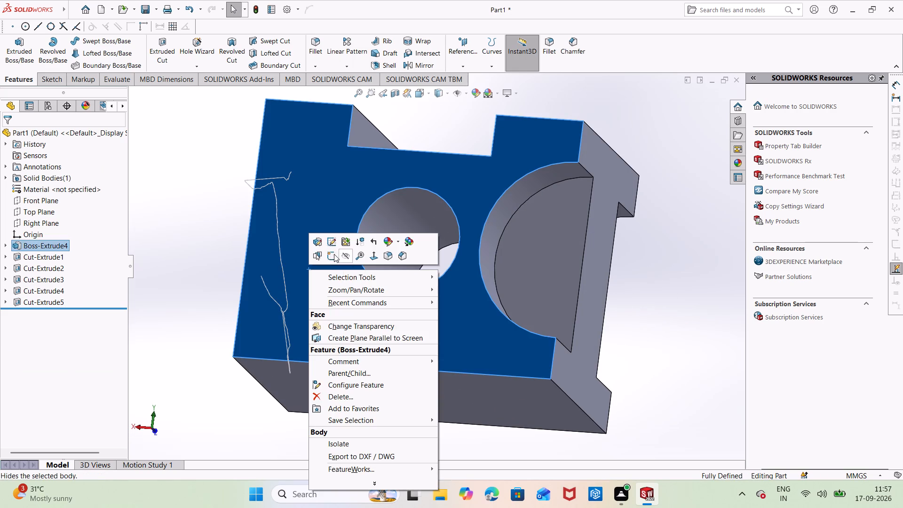
left_click(334, 254)
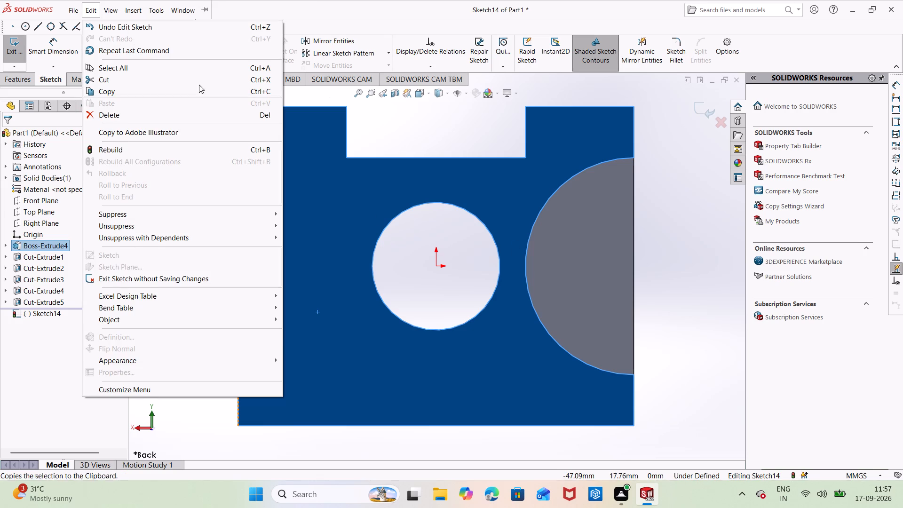
left_click(162, 22)
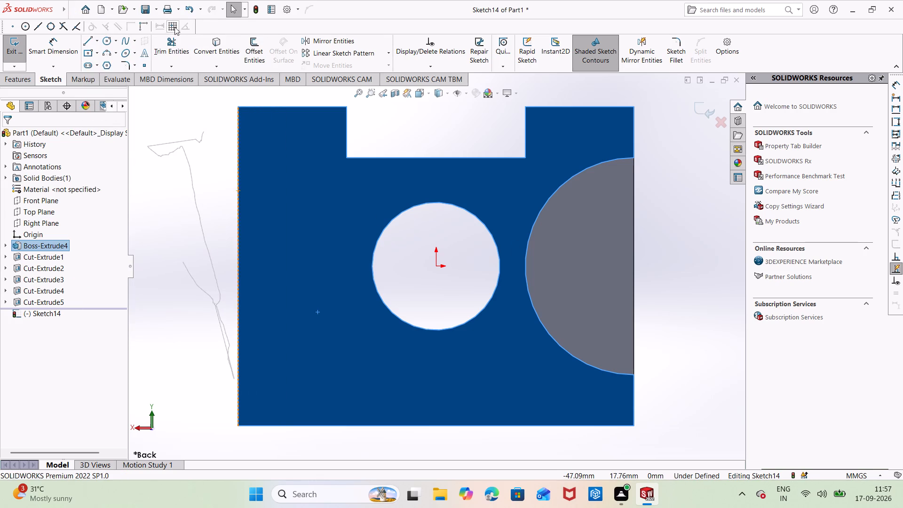
left_click(213, 46)
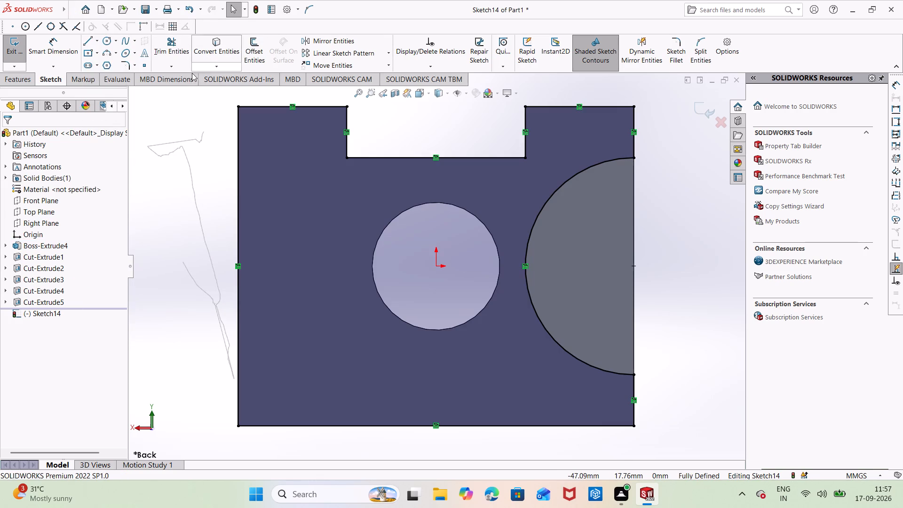
Convert the flat semicircular floor face of the other front side cut into entities of the back-face sketch.
left_click(222, 43)
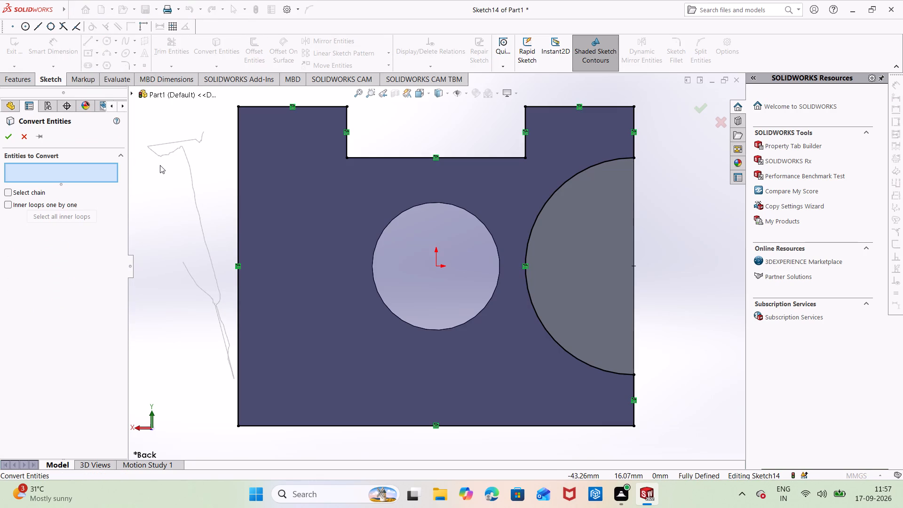
middle_click_drag(159, 166, 305, 239)
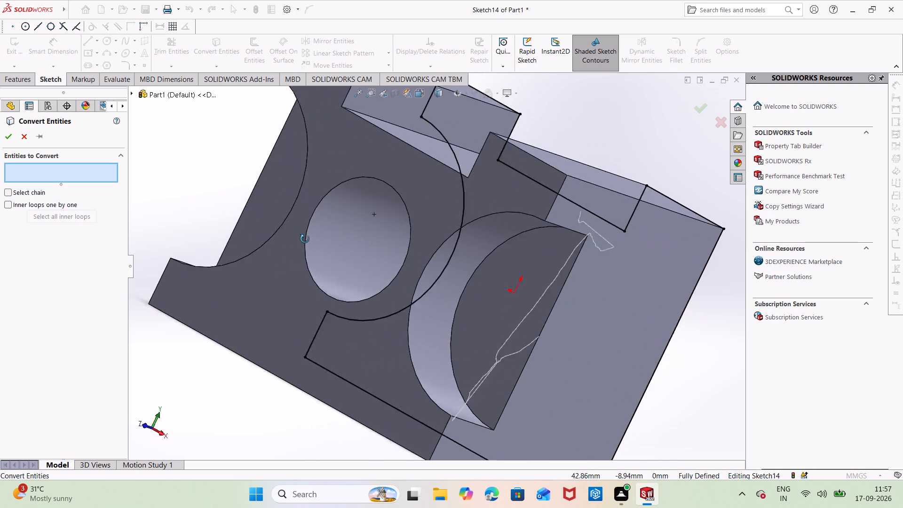
middle_click_drag(305, 239, 320, 241)
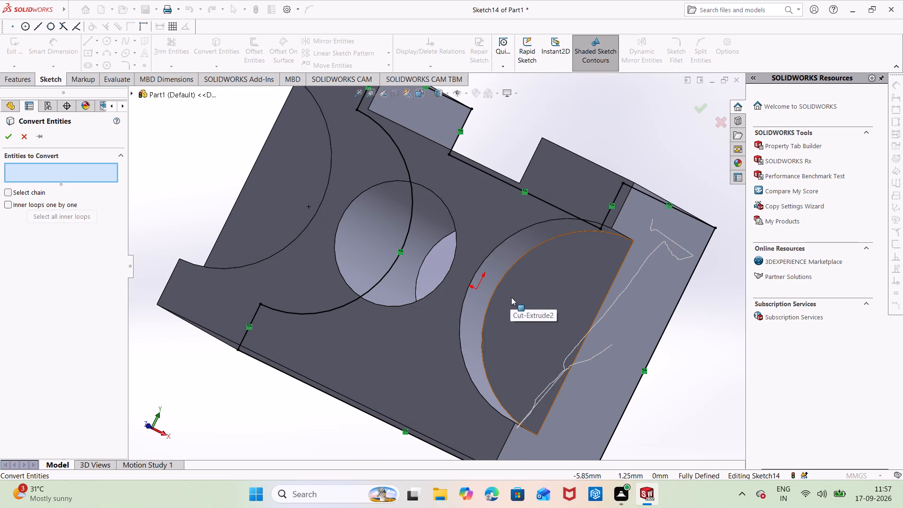
left_click(510, 296)
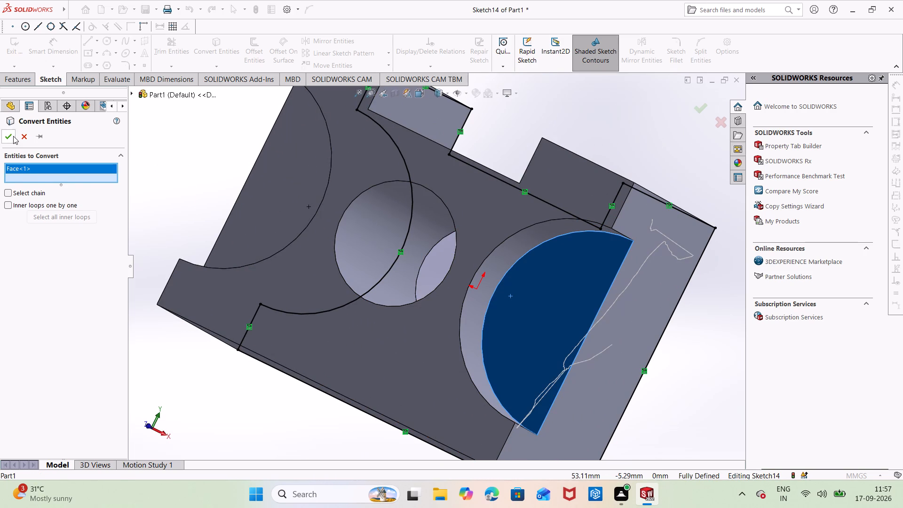
left_click(13, 136)
Cut the converted semicircular region on the uncut side of the back face with a Blind Extruded Cut 12 mm deep.
middle_click_drag(123, 164, 173, 181)
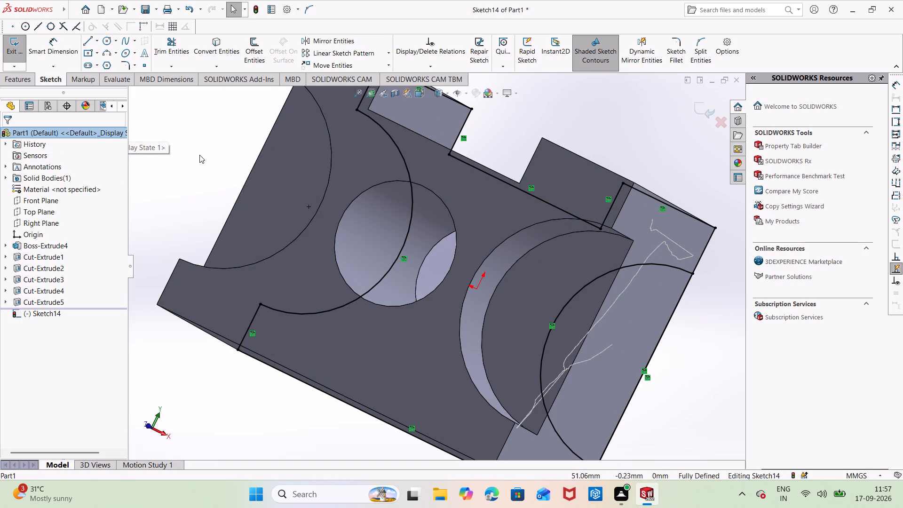
middle_click_drag(189, 151, 95, 166)
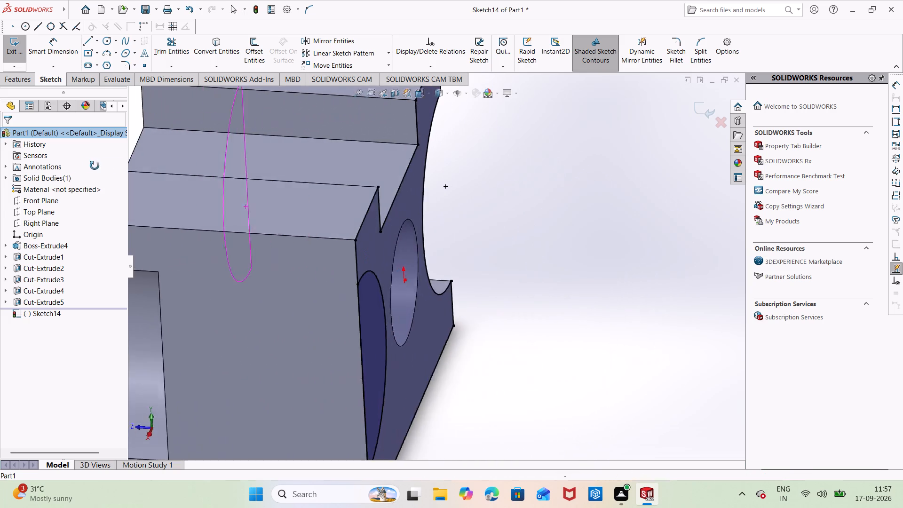
middle_click_drag(95, 166, 63, 165)
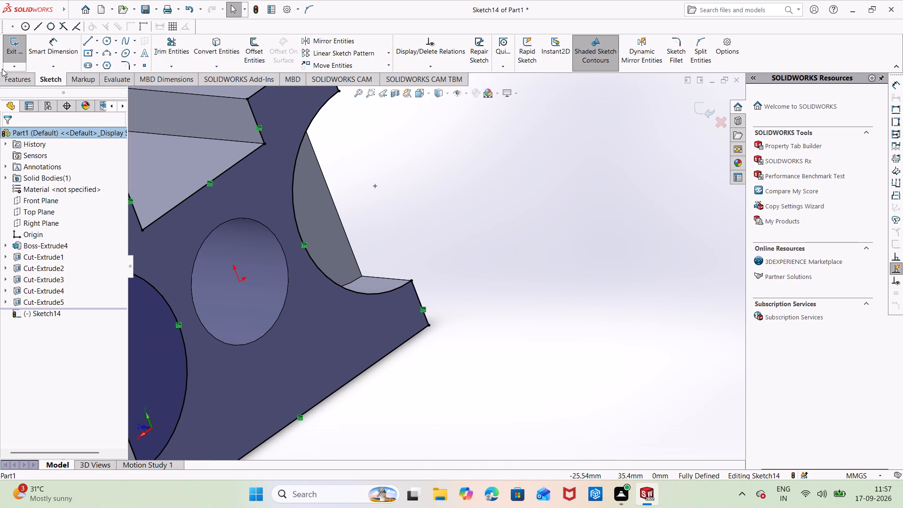
left_click(13, 79)
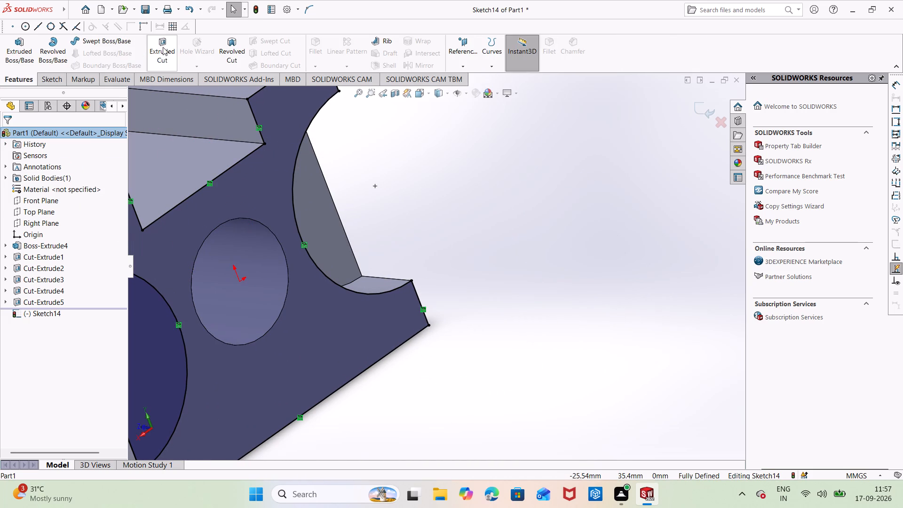
left_click(163, 47)
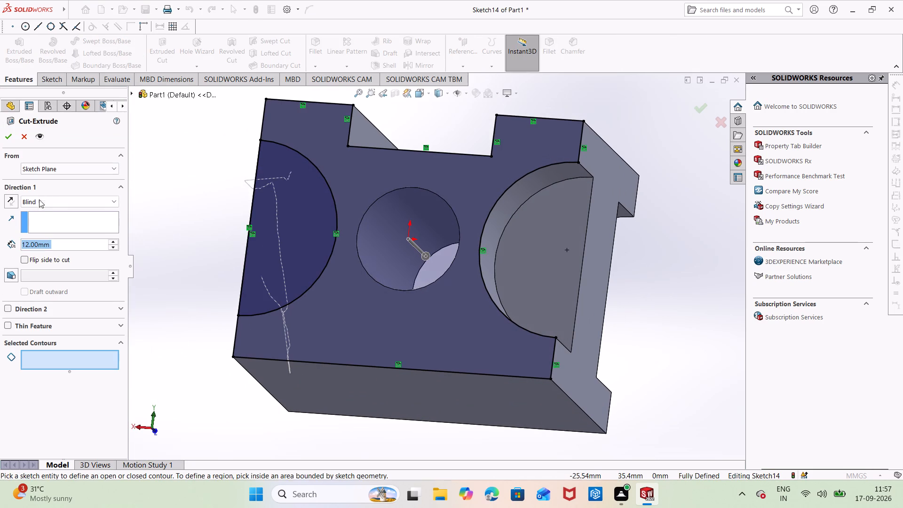
left_click(298, 214)
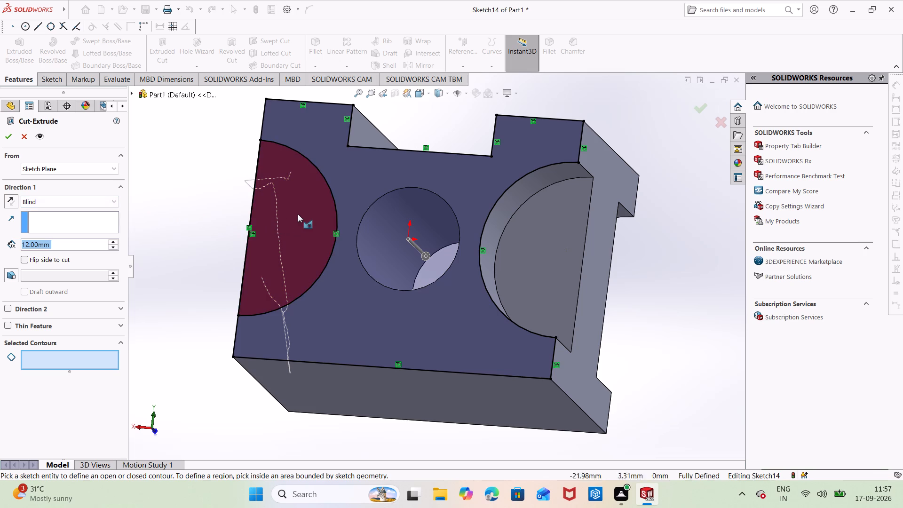
left_click(5, 141)
left_click(182, 190)
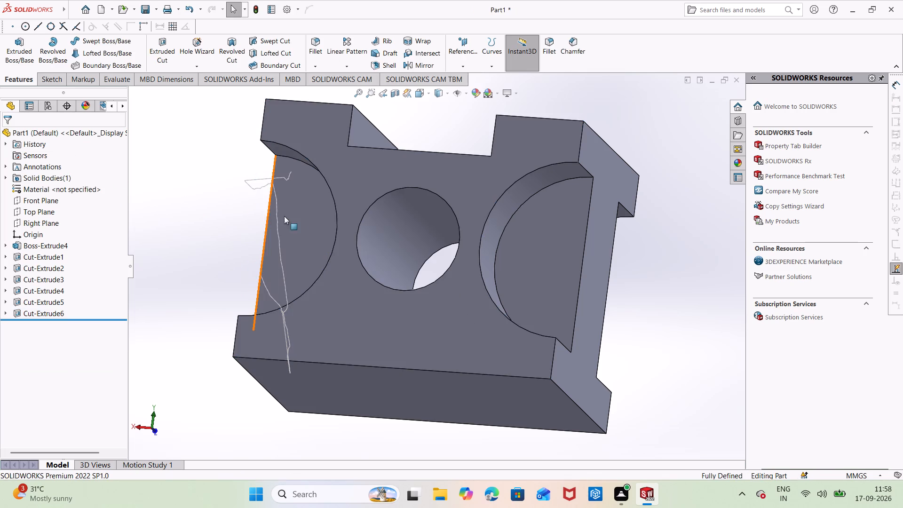
Sketch a center rectangle about 9.3 x 11.6 mm on the I-shaped side face, midway between the two semicircular cuts.
middle_click_drag(449, 257, 379, 273)
right_click(454, 268)
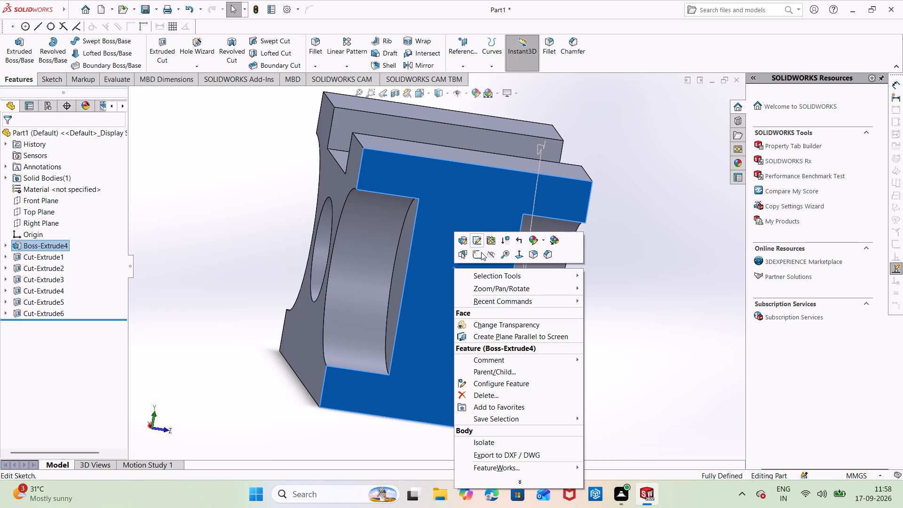
left_click(481, 253)
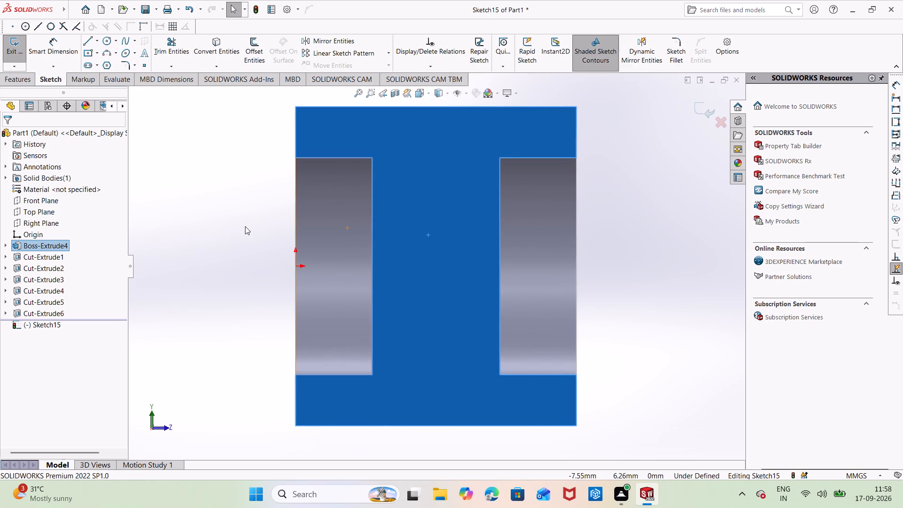
left_click(222, 174)
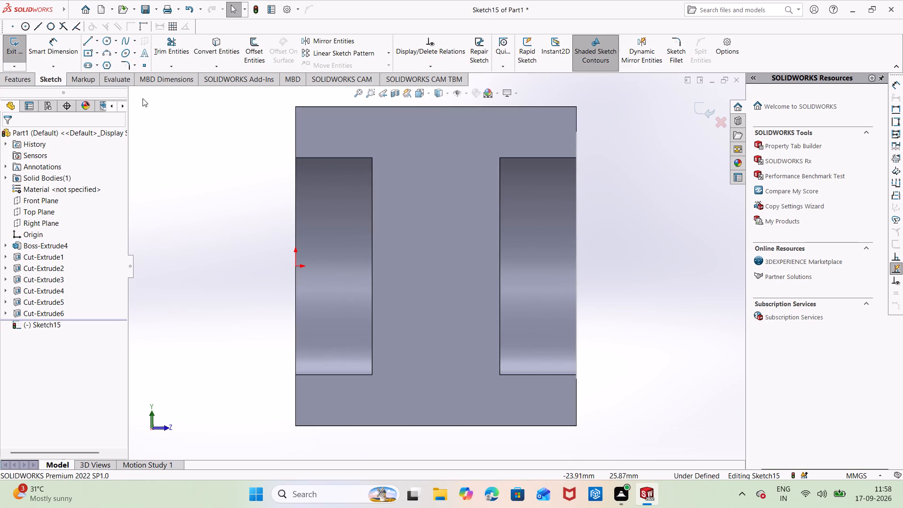
left_click(87, 54)
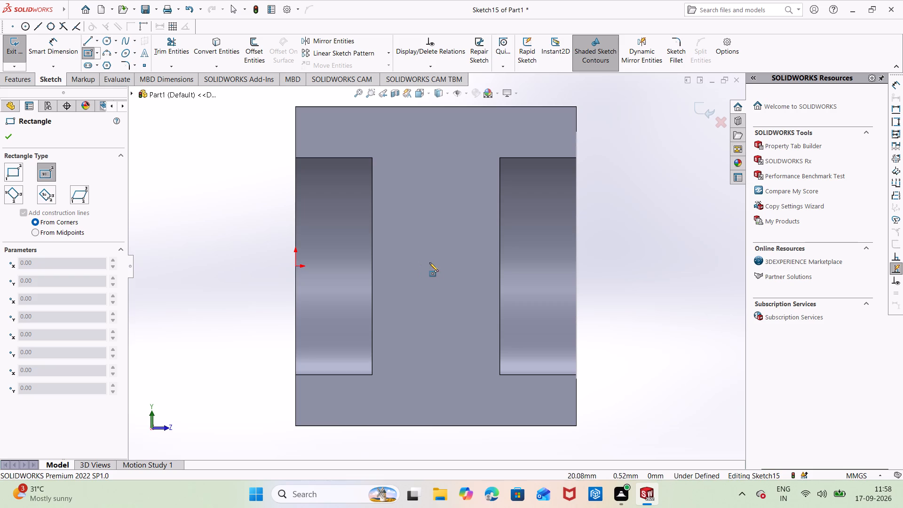
left_click(435, 262)
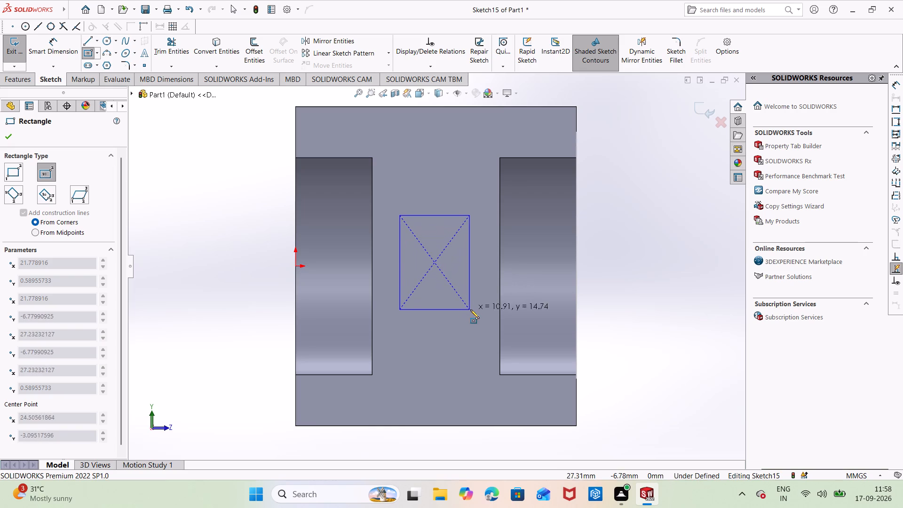
left_click(464, 300)
key("Escape")
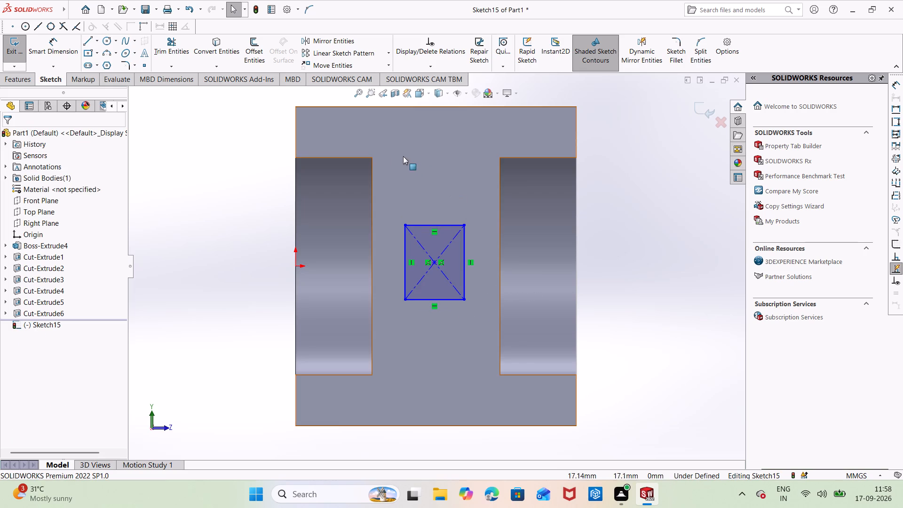
key("Escape")
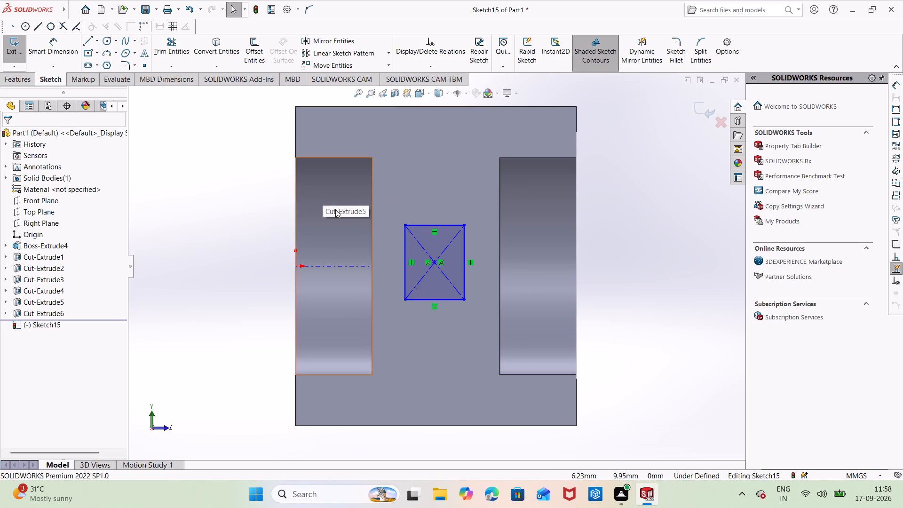
Dimension the side-face rectangle to 14 mm wide and 18 mm high.
left_click(250, 247)
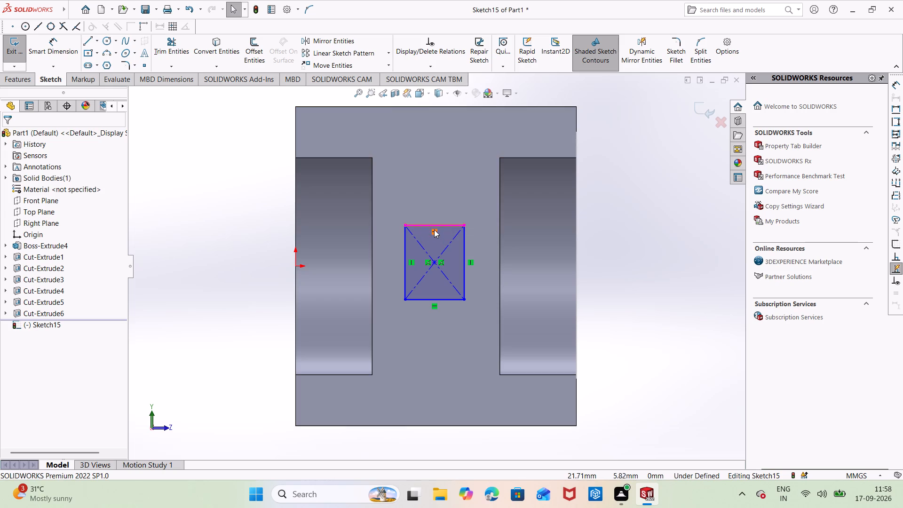
right_click_drag(422, 185, 433, 147)
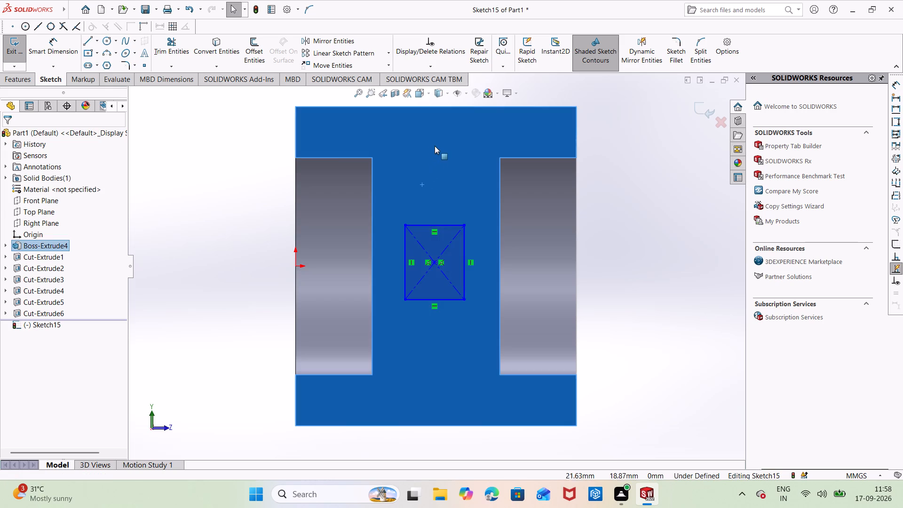
right_click_drag(434, 187, 426, 107)
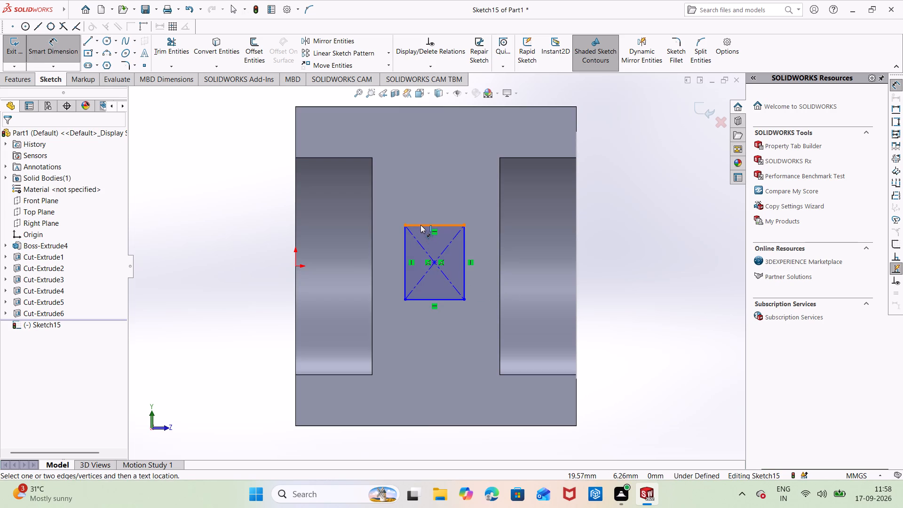
left_click(421, 223)
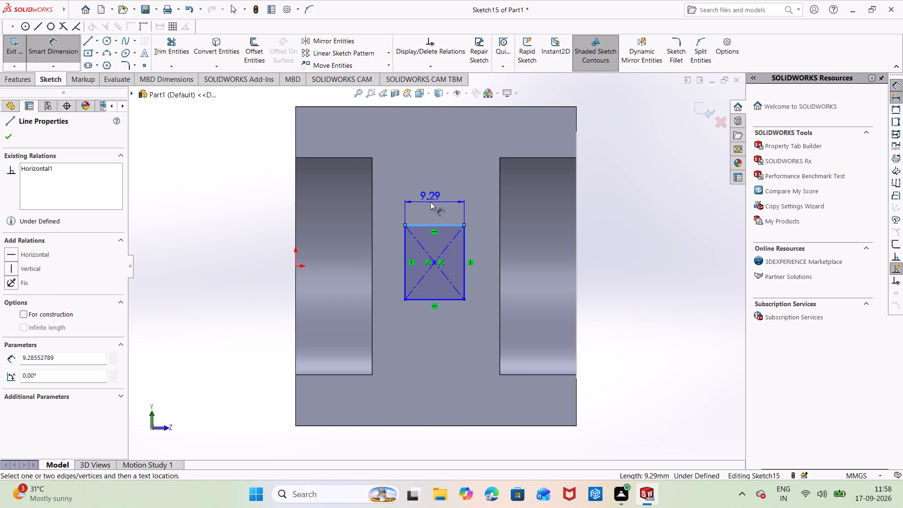
left_click(430, 202)
key("BackSpace")
type("14")
key("Return")
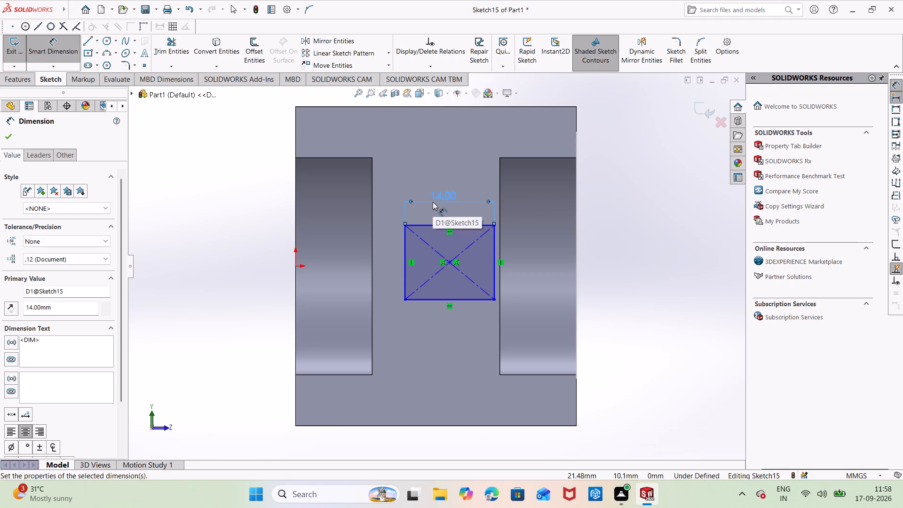
left_click(405, 244)
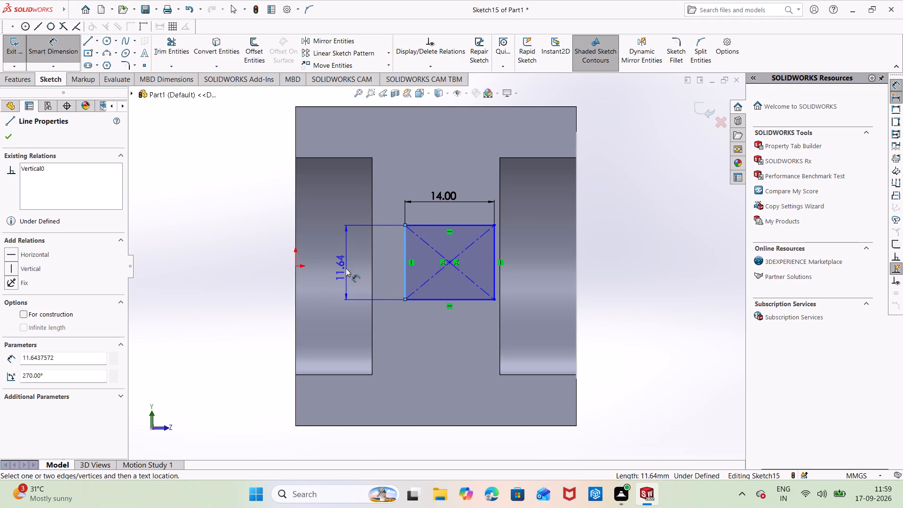
left_click(352, 268)
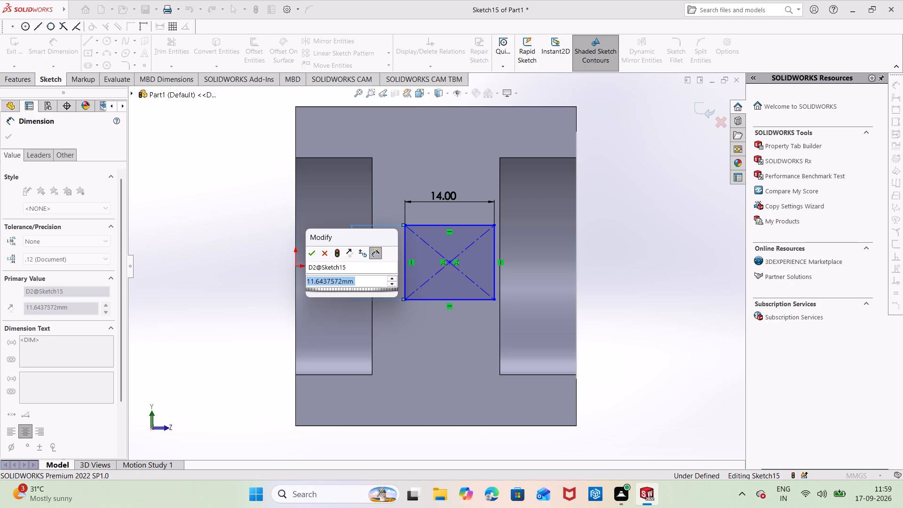
key("BackSpace")
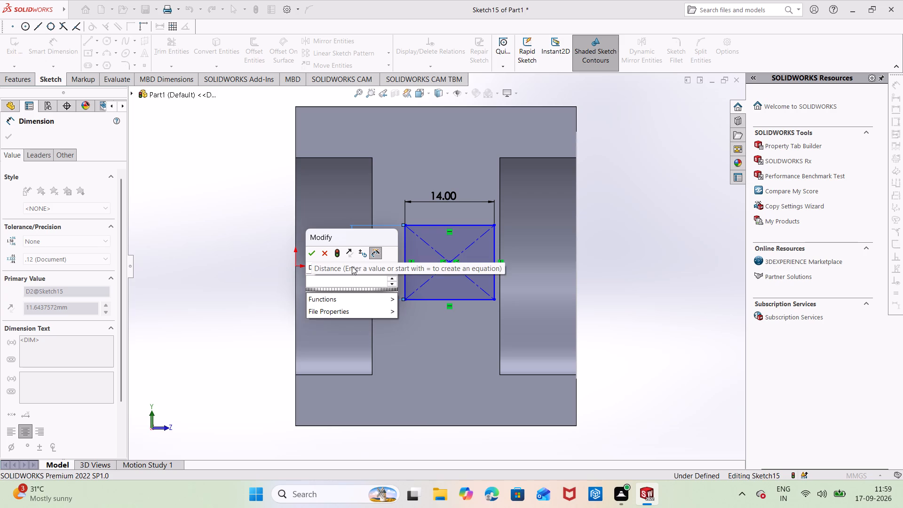
type("18")
key("Return")
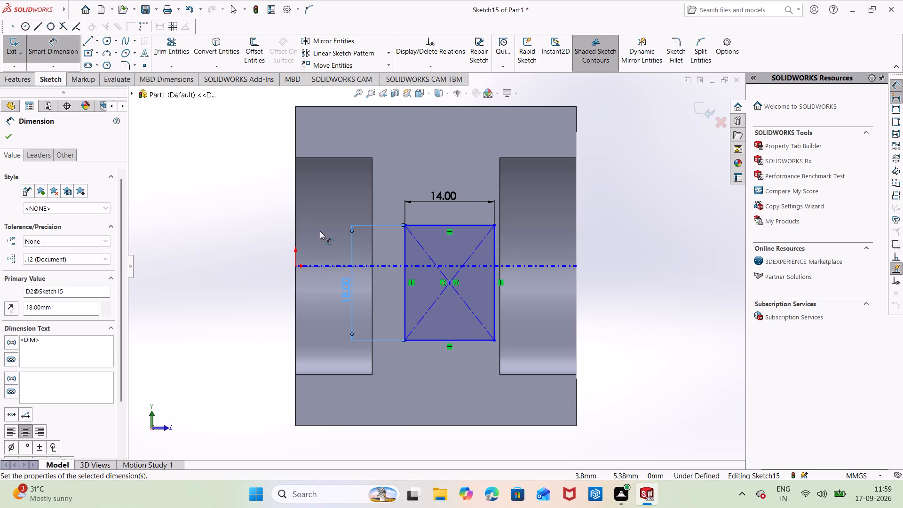
left_click(249, 229)
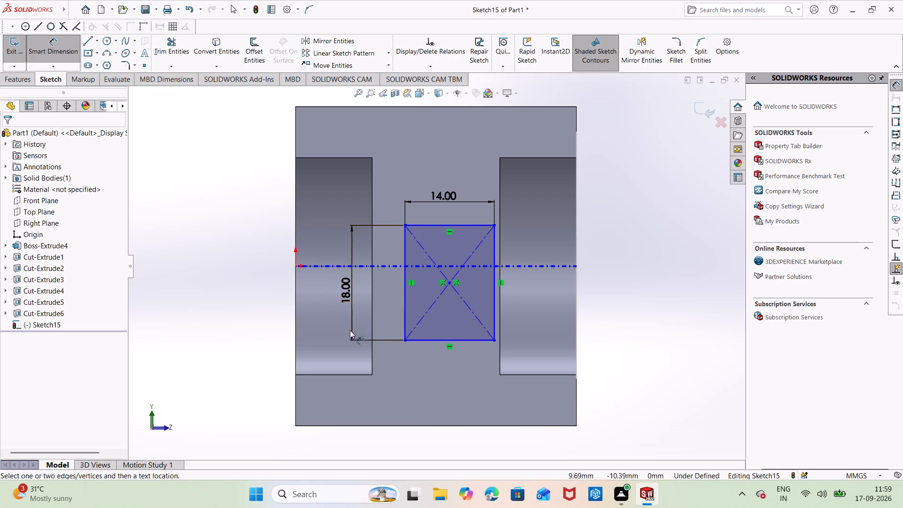
Dimension the distance from the rectangle's bottom edge to the block's bottom edge as 16 mm.
left_click(425, 340)
left_click(427, 426)
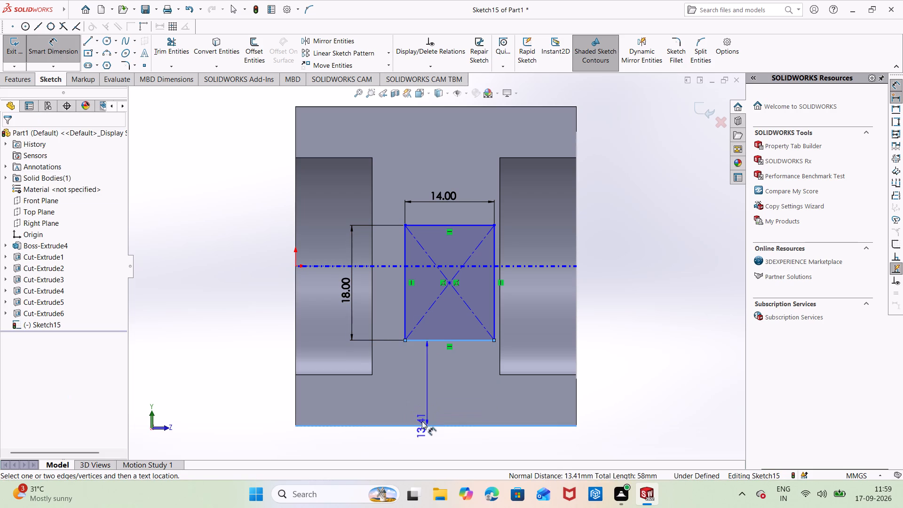
left_click(350, 388)
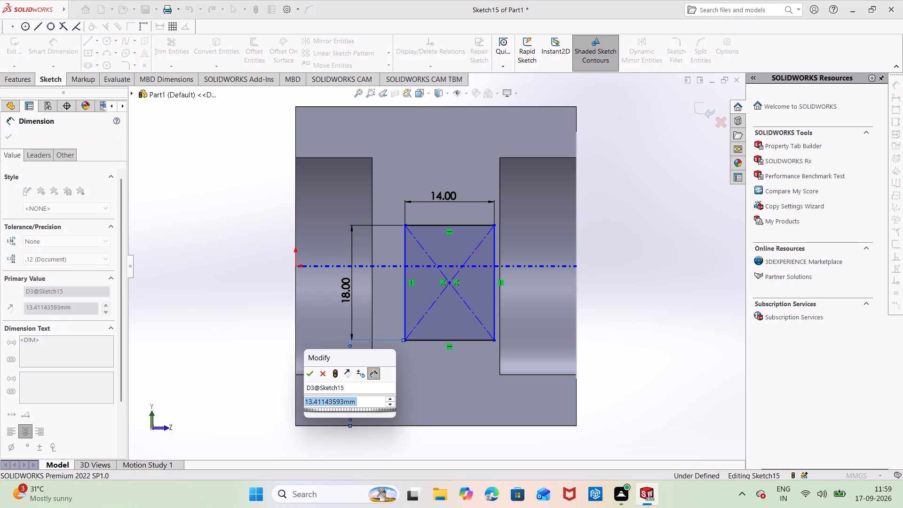
key("BackSpace")
type("16")
key("Return")
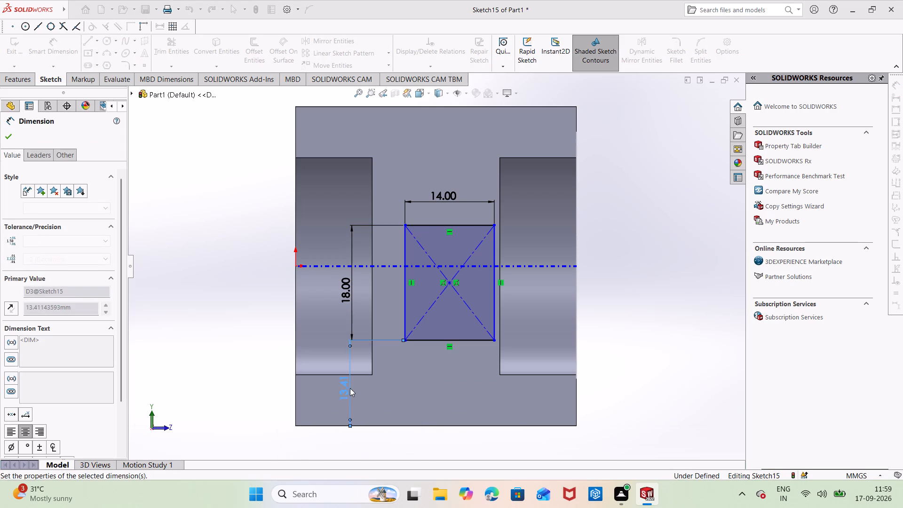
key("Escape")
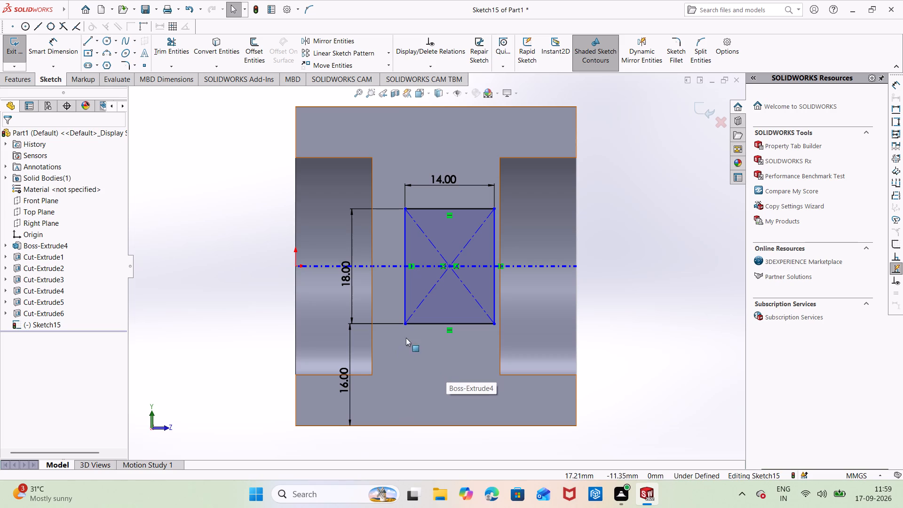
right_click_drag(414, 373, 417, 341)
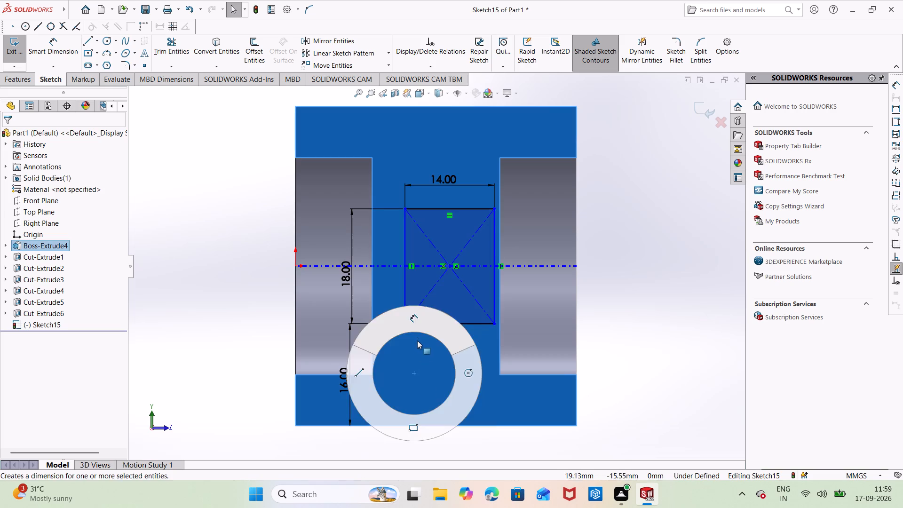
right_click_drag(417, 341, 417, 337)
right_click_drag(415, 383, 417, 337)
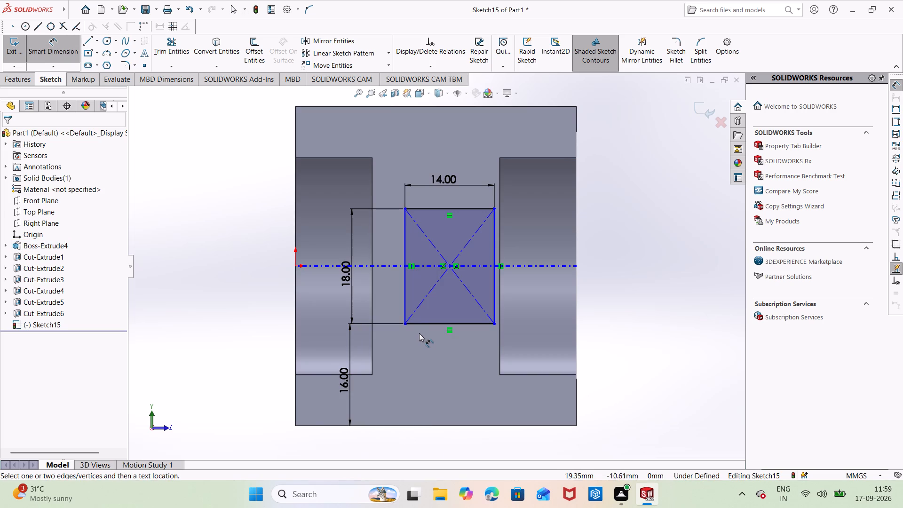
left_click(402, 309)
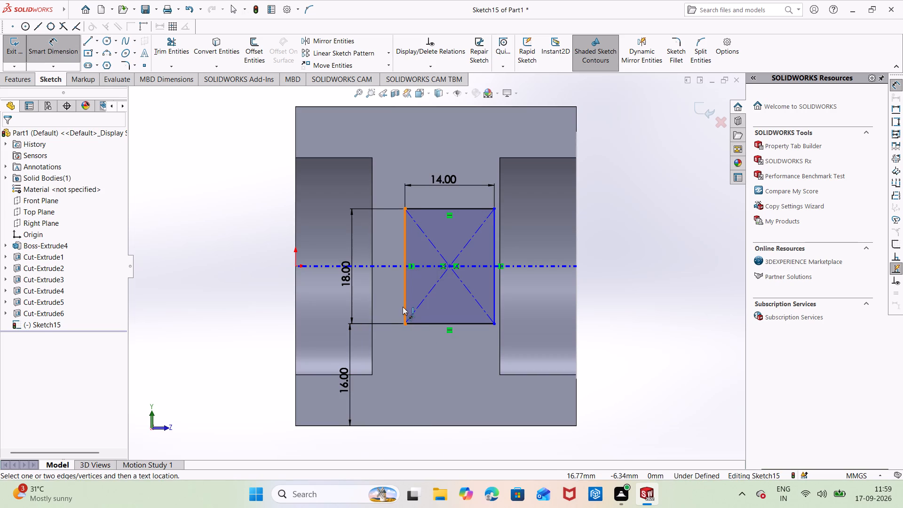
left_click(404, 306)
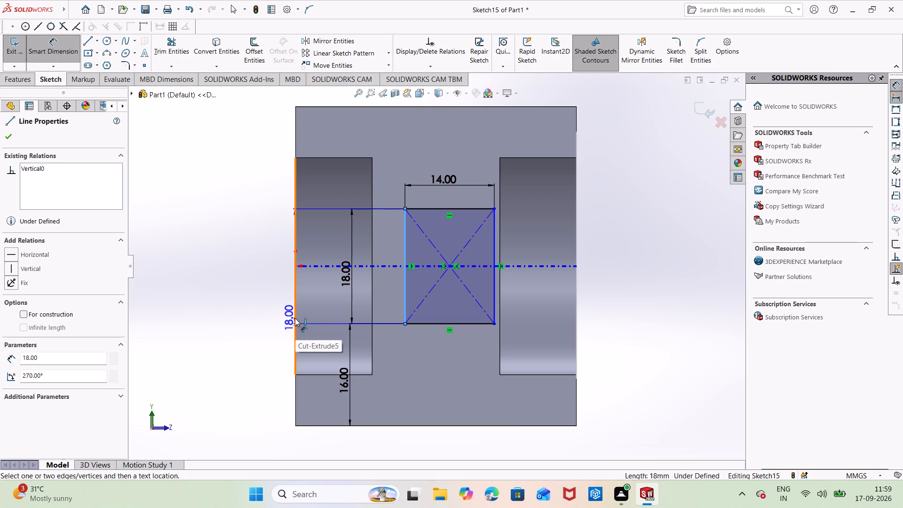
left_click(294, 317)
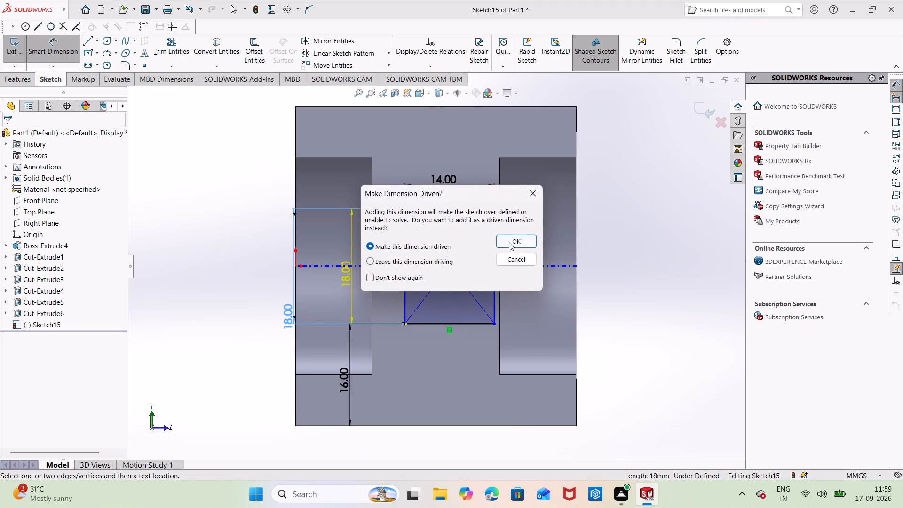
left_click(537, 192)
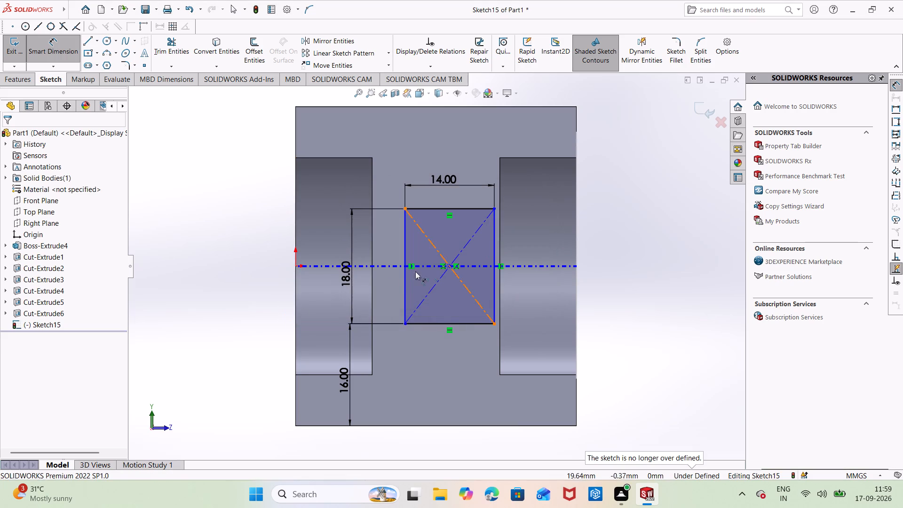
Dimension the distance from the side-face rectangle's near vertical edge to the block's vertical edge on the origin side as 11 mm.
left_click(404, 276)
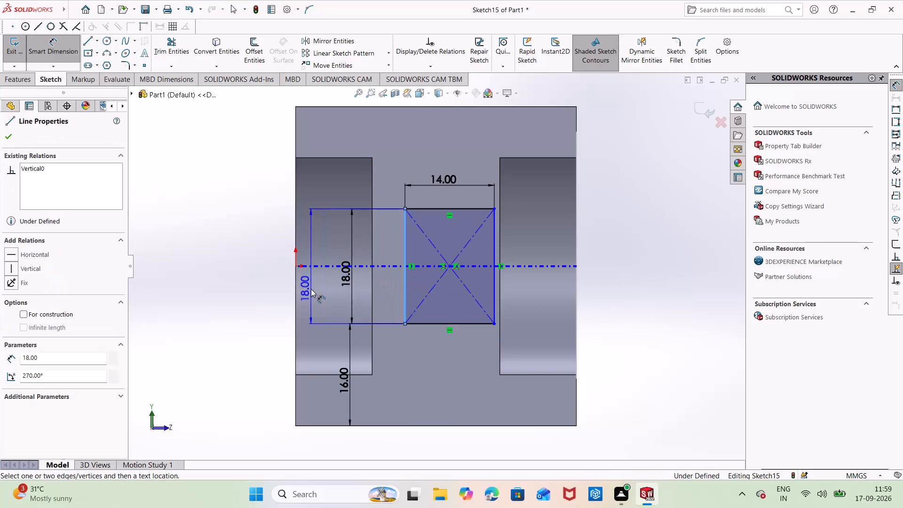
left_click(295, 276)
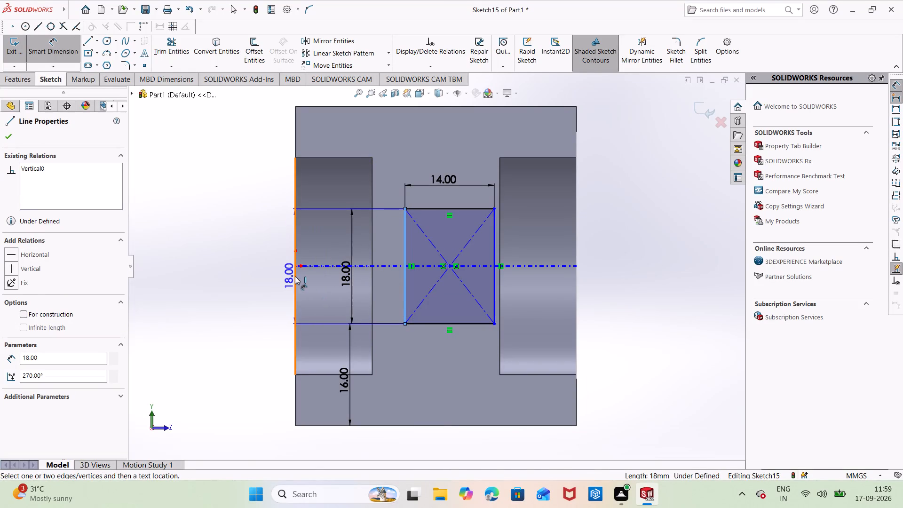
left_click(325, 401)
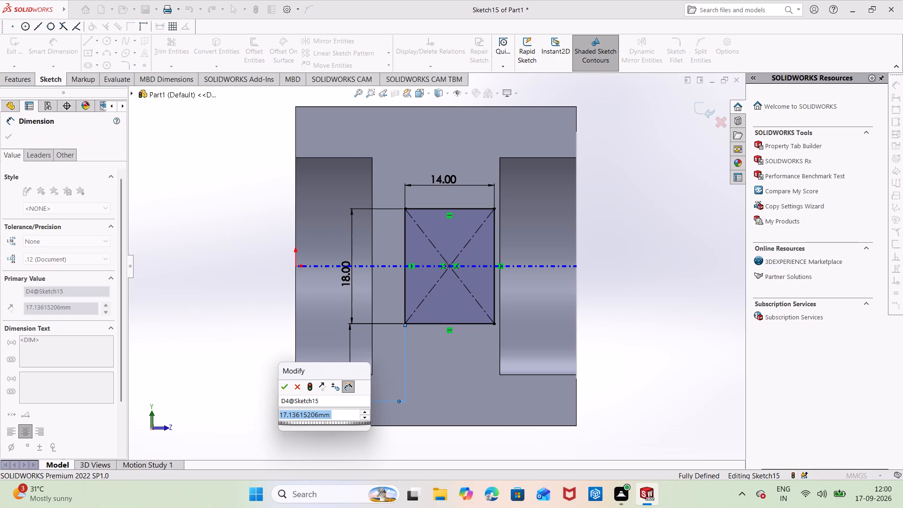
key("BackSpace")
type("11")
key("Return")
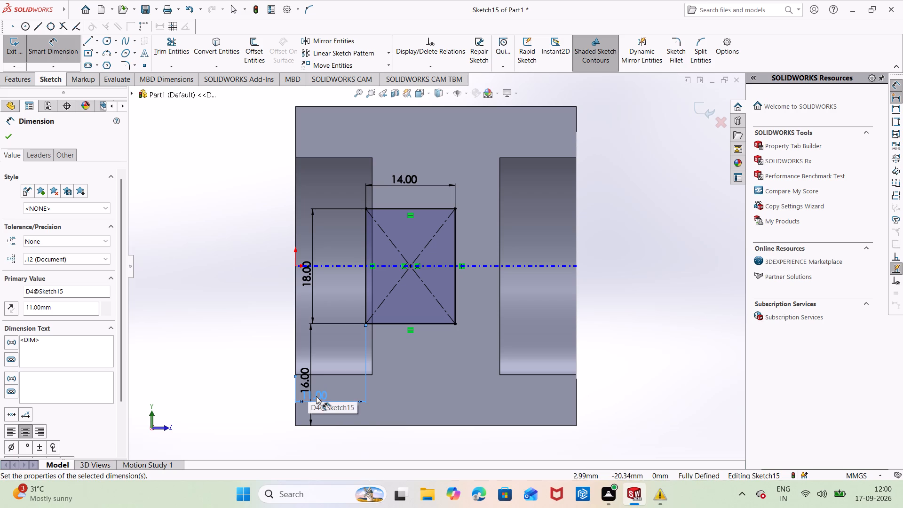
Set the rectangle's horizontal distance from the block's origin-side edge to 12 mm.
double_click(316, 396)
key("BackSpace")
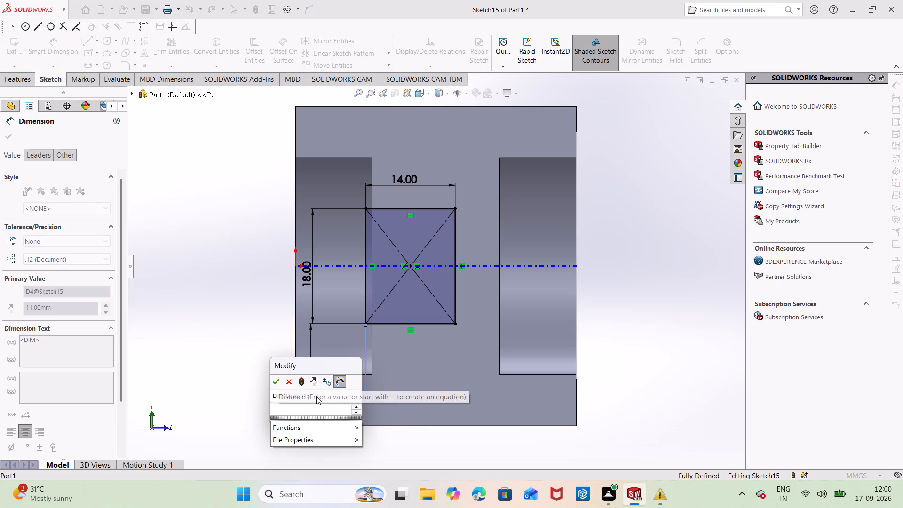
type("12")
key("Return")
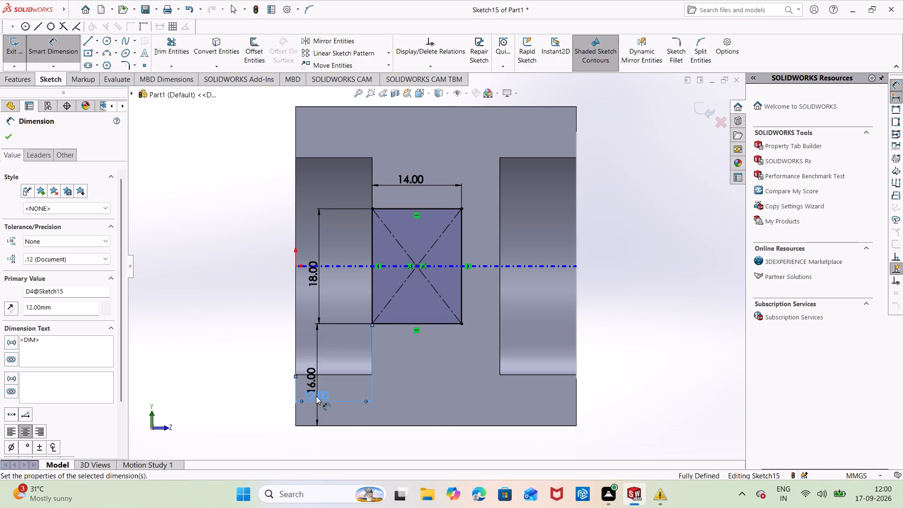
Set the rectangle's horizontal distance from the block's origin-side edge to 15 mm.
left_click(316, 396)
left_click(316, 396)
double_click(316, 396)
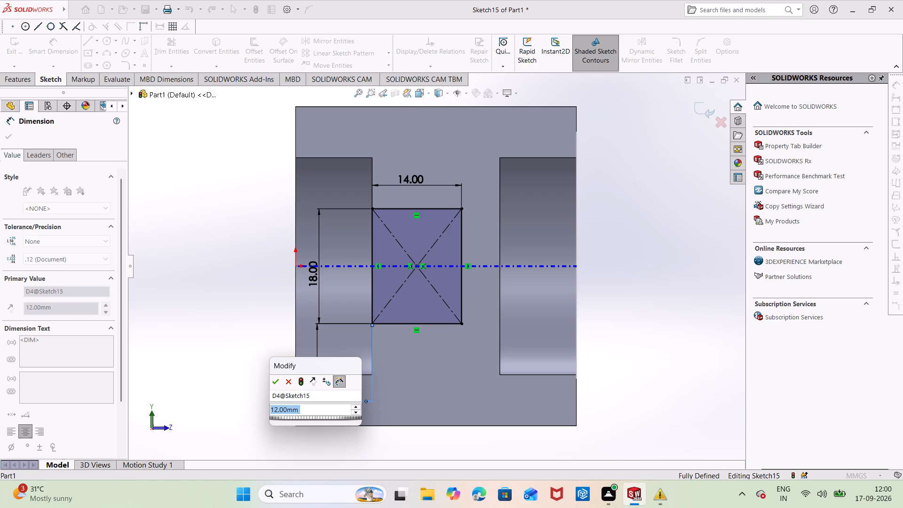
key("BackSpace")
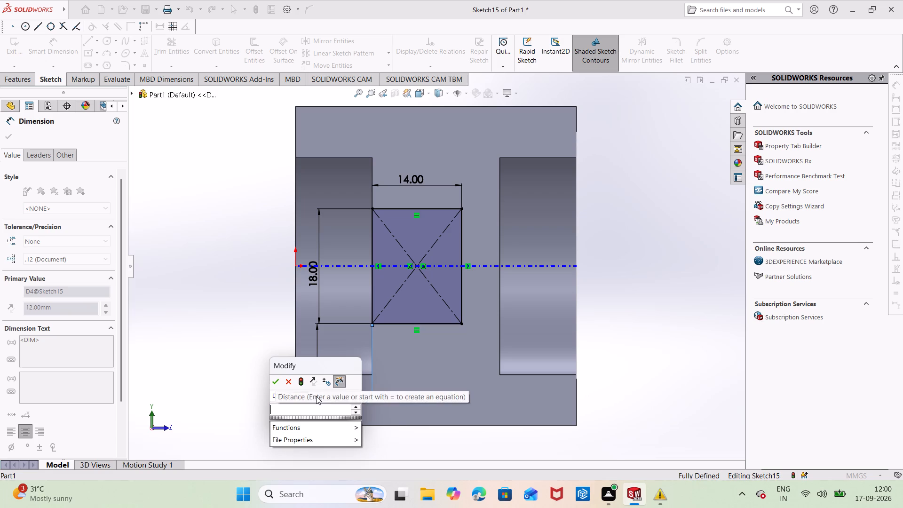
type("15")
key("Return")
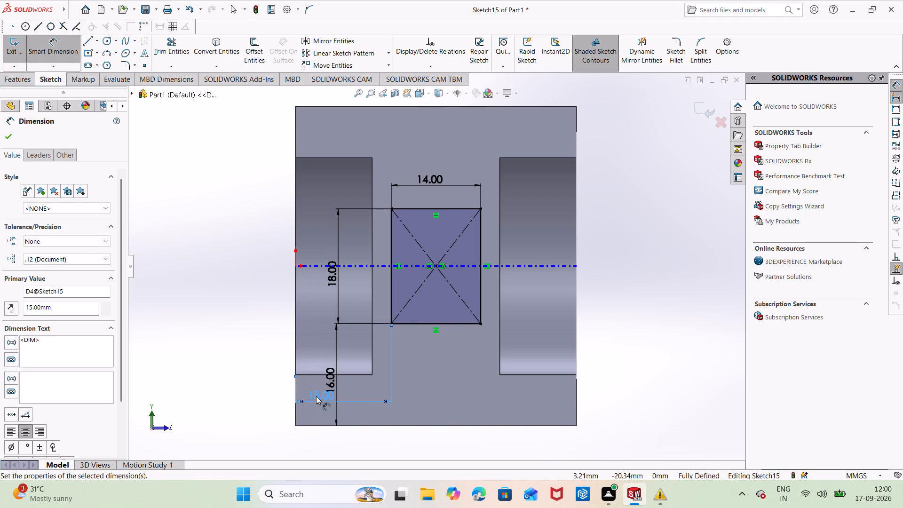
key("Escape")
key("Escape")
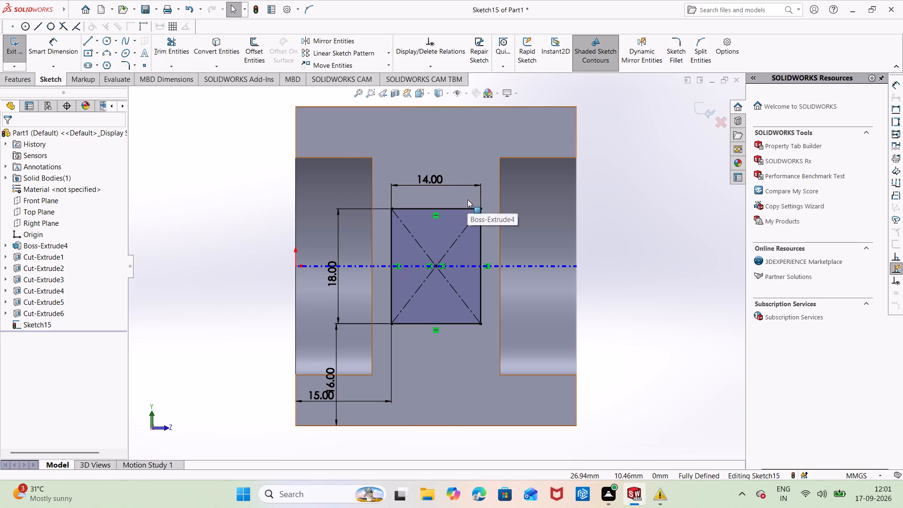
key("Escape")
key("Escape")
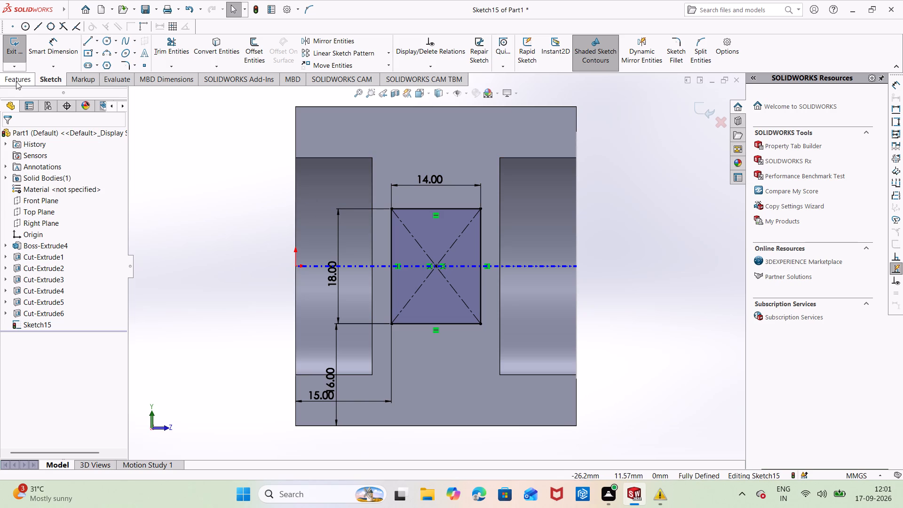
Cut the 14 x 18 mm side-face rectangle through the block with a Through All Extruded Cut.
left_click(1, 64)
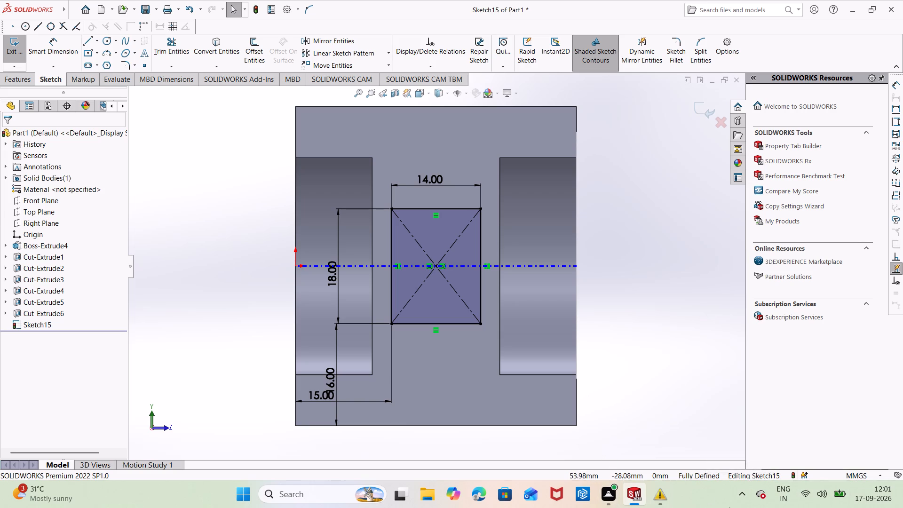
left_click(14, 79)
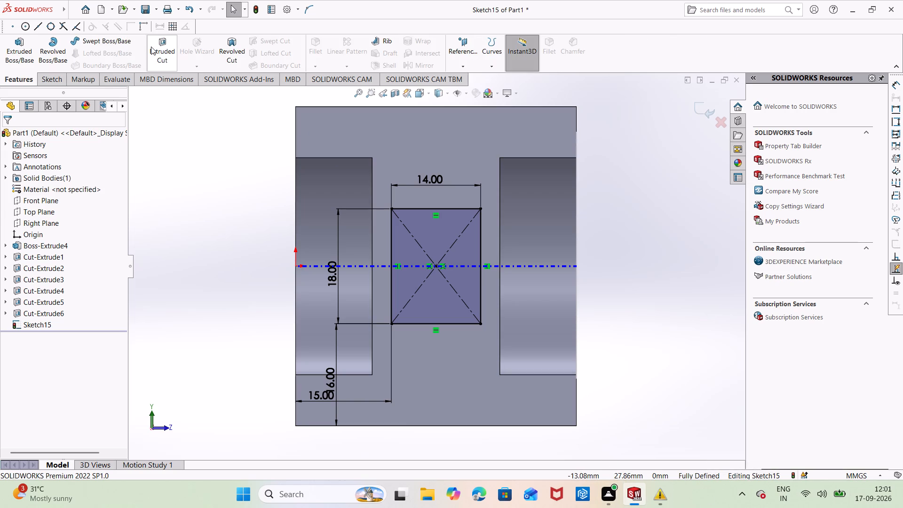
left_click(161, 47)
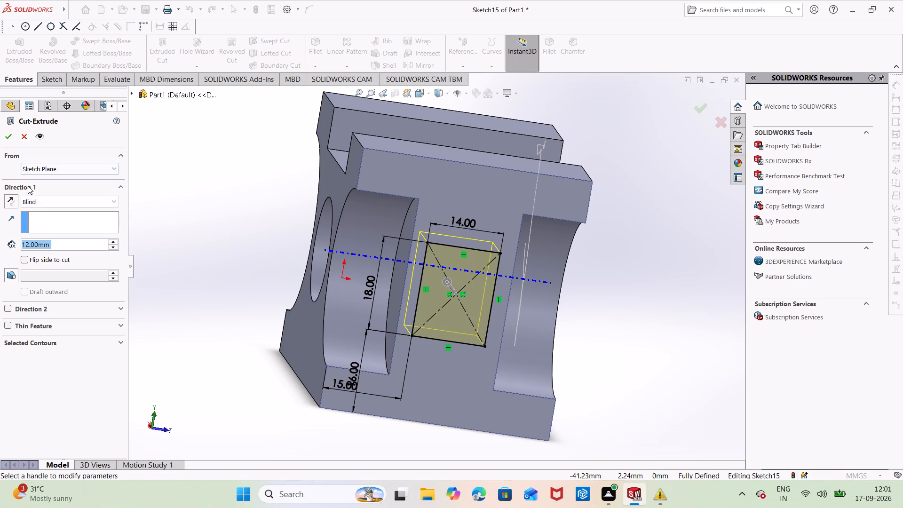
left_click(40, 200)
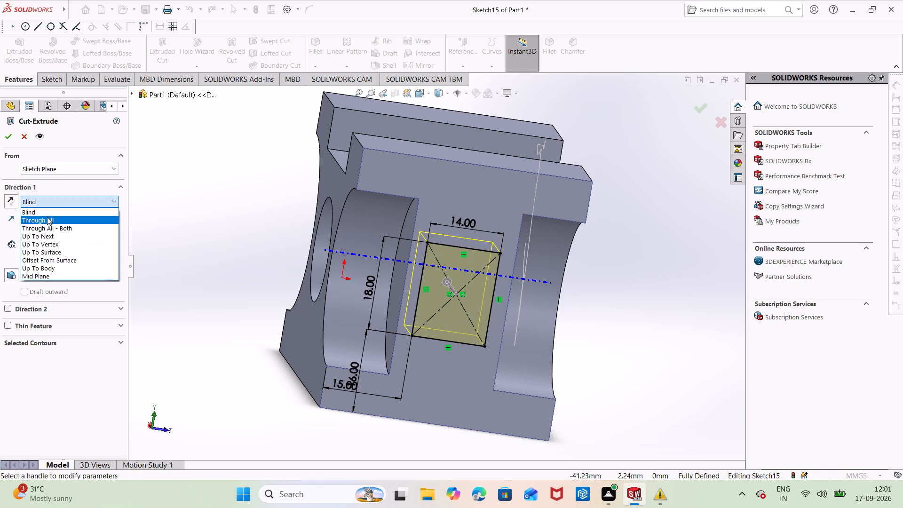
left_click(48, 219)
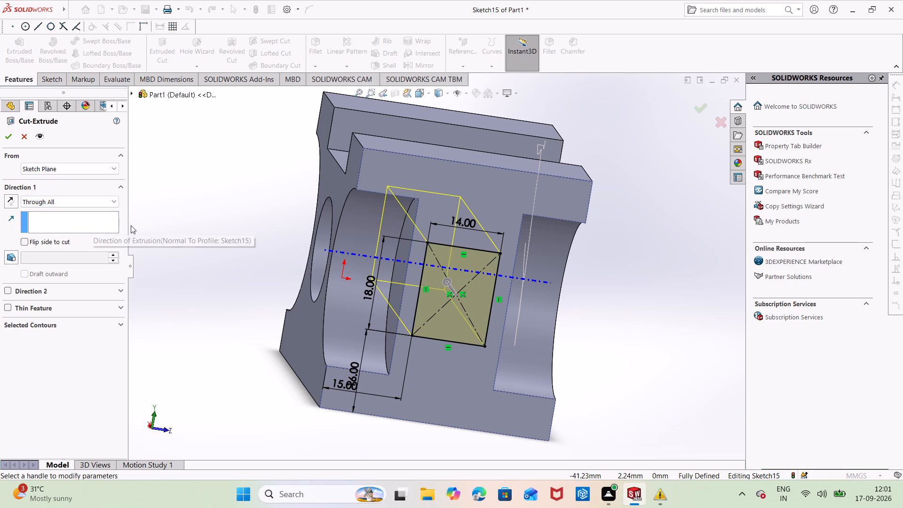
middle_click_drag(146, 235, 253, 296)
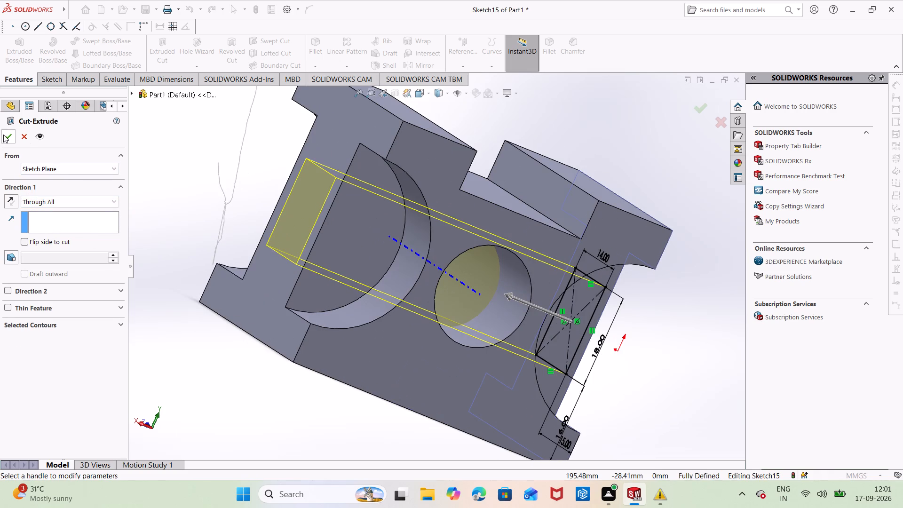
left_click(2, 135)
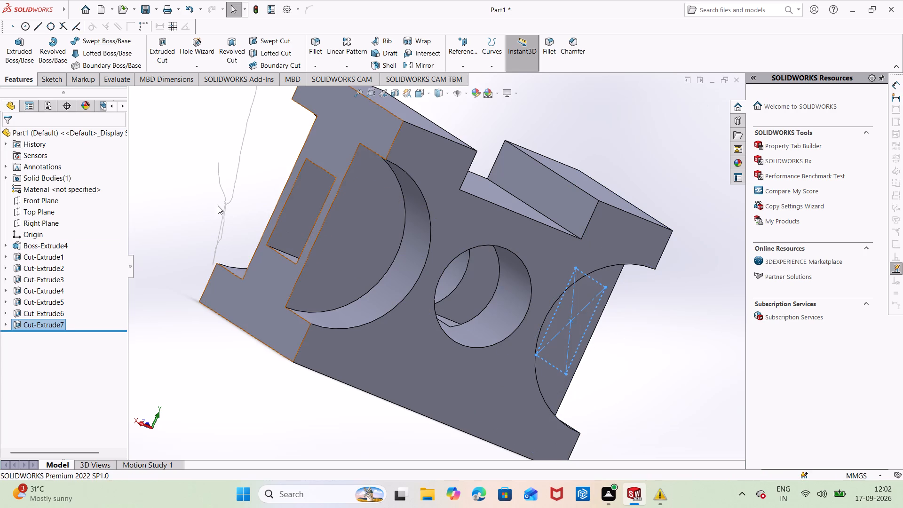
left_click(209, 185)
Examine the block in isometric and from several other angles to check the rectangular opening and the other cuts.
middle_click_drag(665, 318, 641, 319)
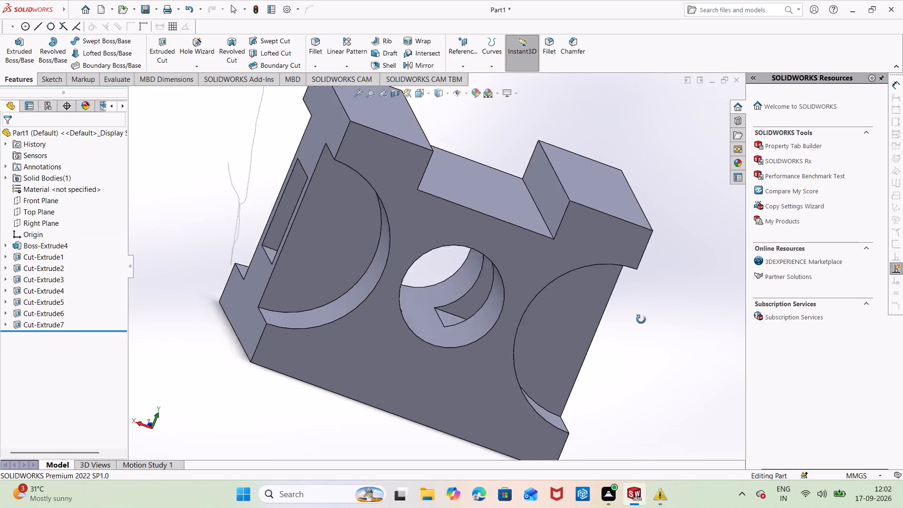
middle_click_drag(641, 319, 533, 271)
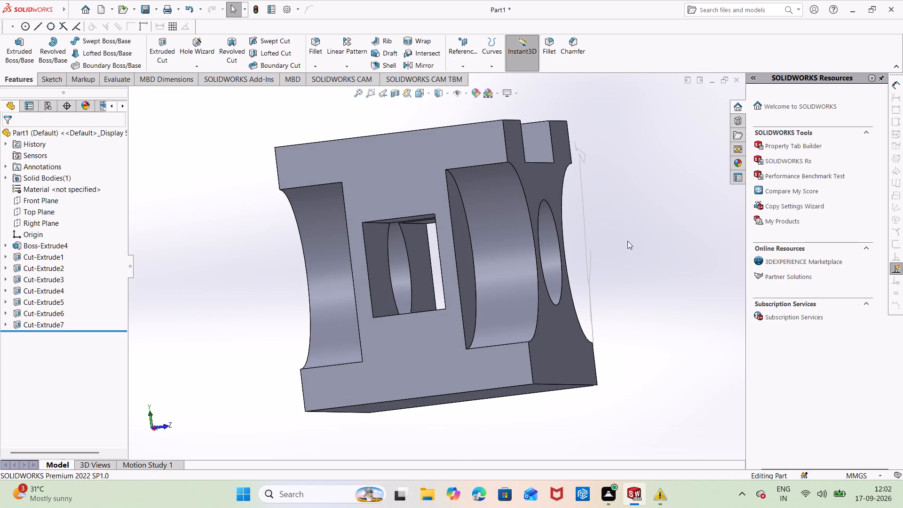
middle_click_drag(629, 241, 624, 242)
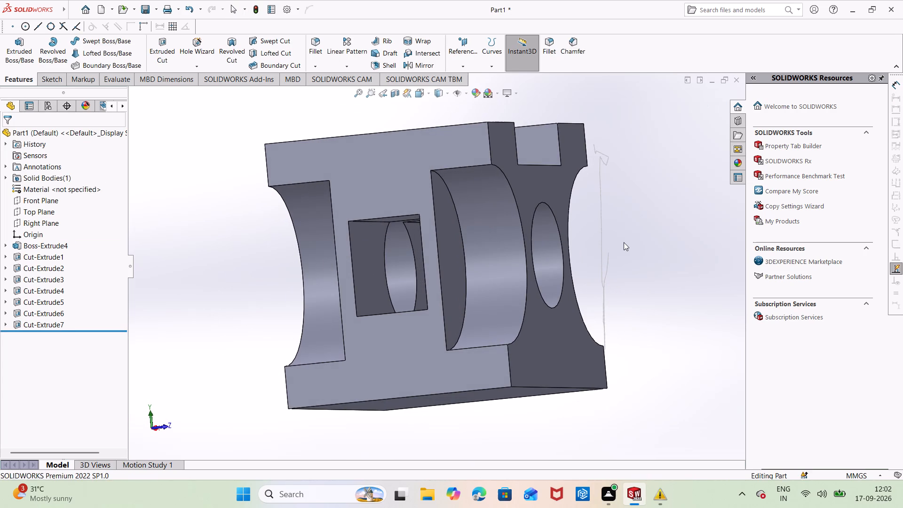
key("ctrl+7")
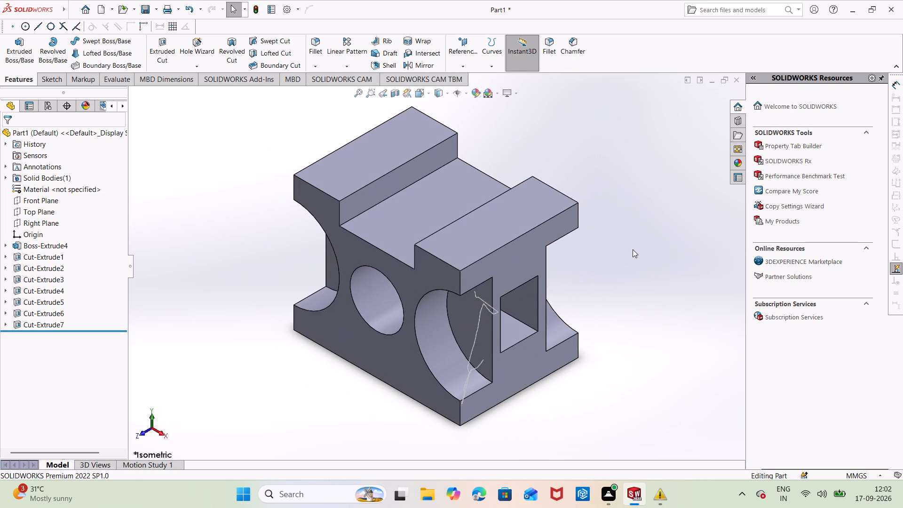
middle_click_drag(637, 258, 524, 380)
scroll(560, 142, "up", 1)
middle_click_drag(564, 145, 601, 197)
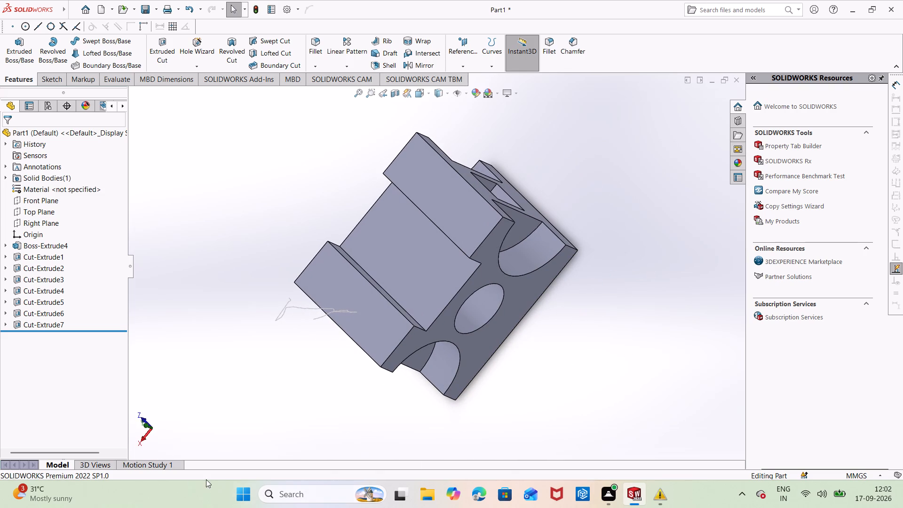
middle_click_drag(215, 326, 232, 220)
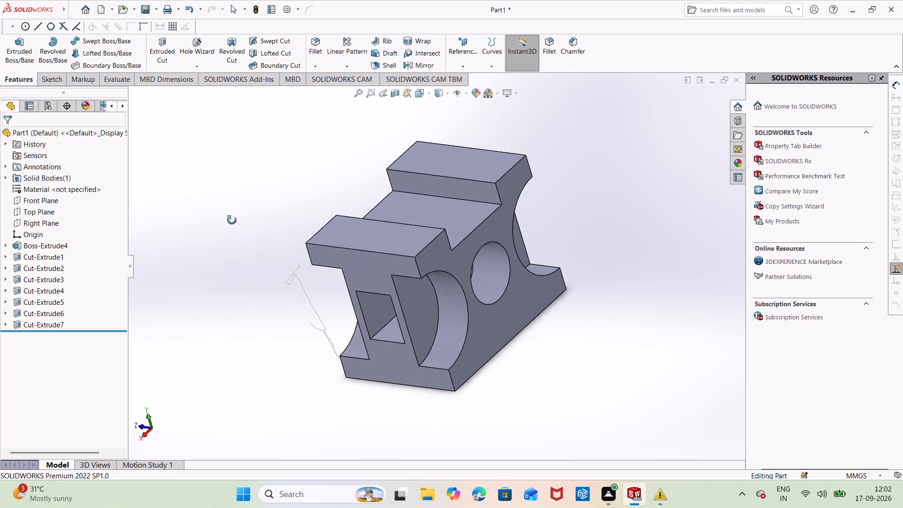
middle_click_drag(232, 220, 232, 205)
middle_click_drag(291, 347, 249, 283)
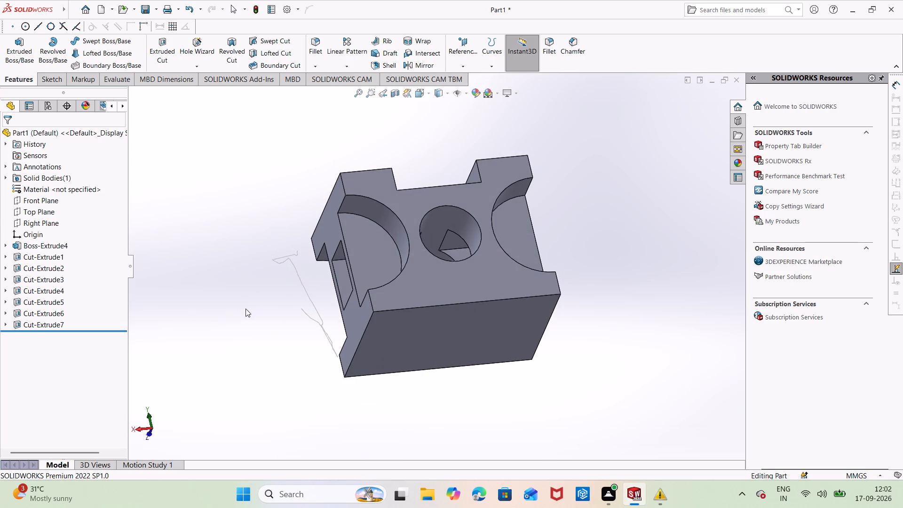
middle_click_drag(246, 310, 200, 386)
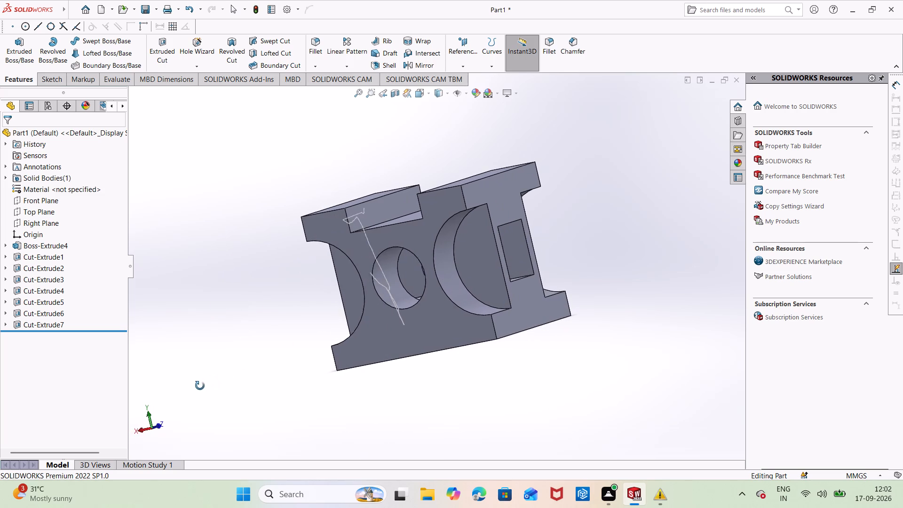
middle_click_drag(200, 386, 186, 376)
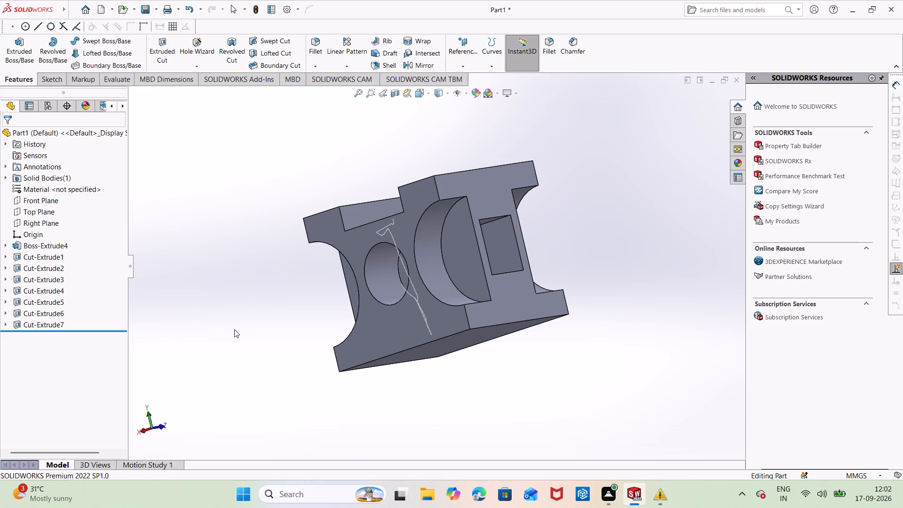
Save the part in the Documents folder under the file name th.
key("ctrl+s")
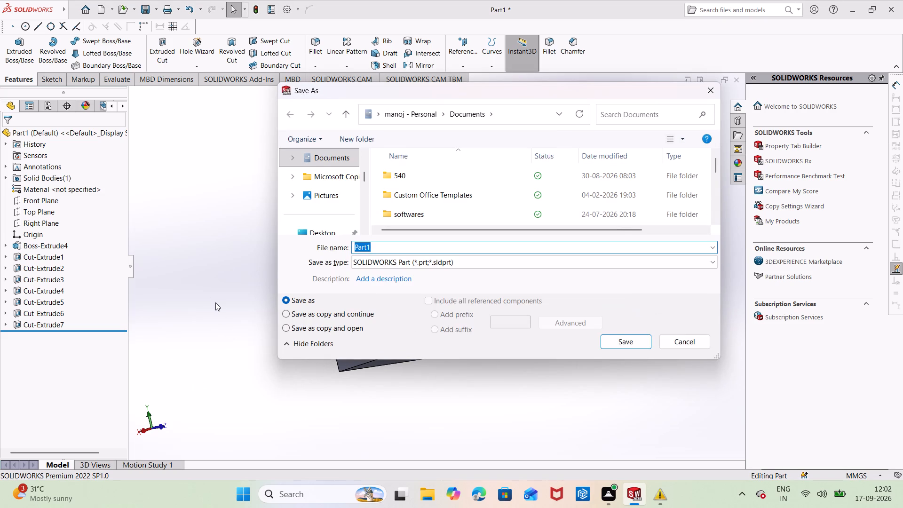
key("BackSpace")
type("th")
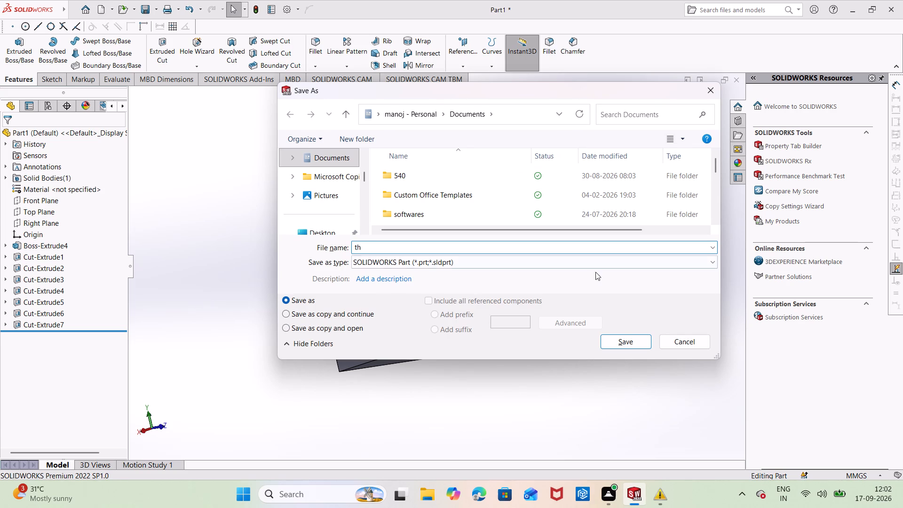
left_click(634, 342)
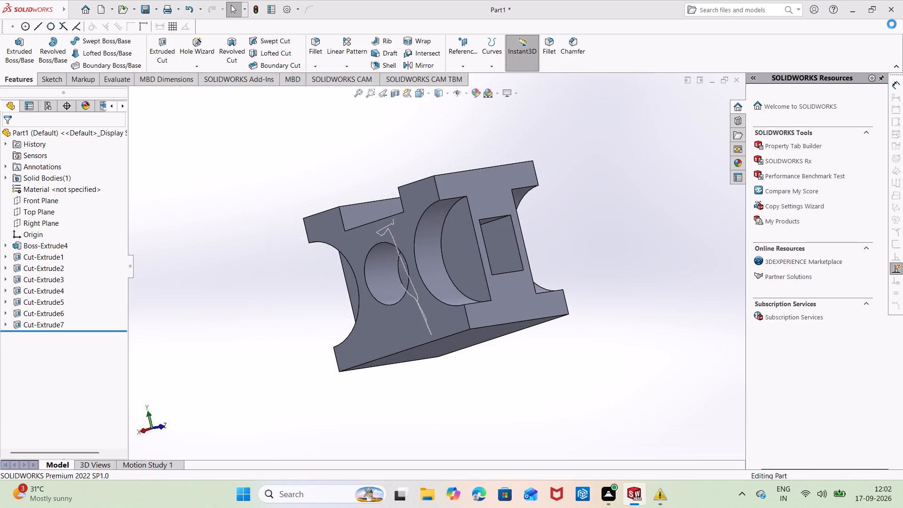
Close SOLIDWORKS.
left_click(886, 1)
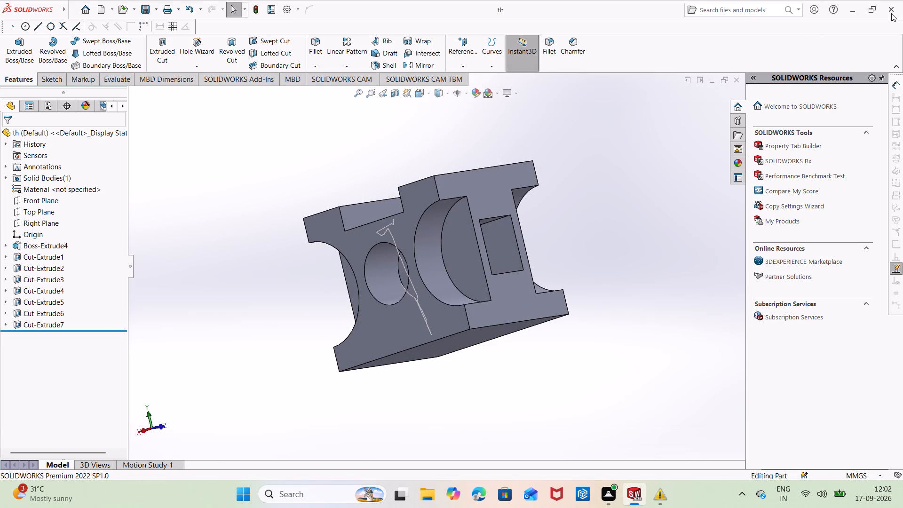